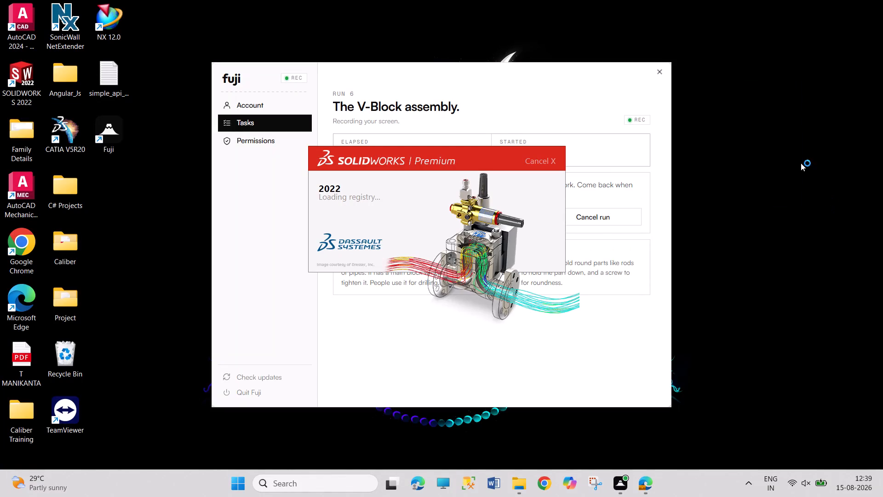
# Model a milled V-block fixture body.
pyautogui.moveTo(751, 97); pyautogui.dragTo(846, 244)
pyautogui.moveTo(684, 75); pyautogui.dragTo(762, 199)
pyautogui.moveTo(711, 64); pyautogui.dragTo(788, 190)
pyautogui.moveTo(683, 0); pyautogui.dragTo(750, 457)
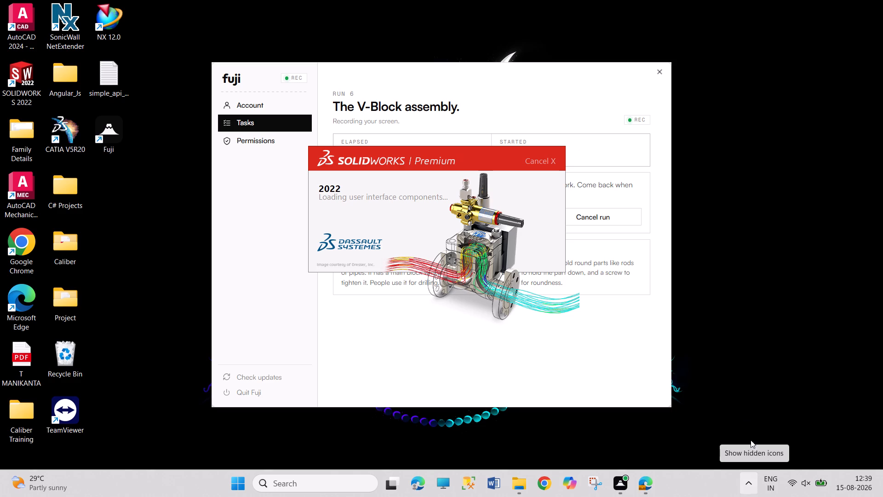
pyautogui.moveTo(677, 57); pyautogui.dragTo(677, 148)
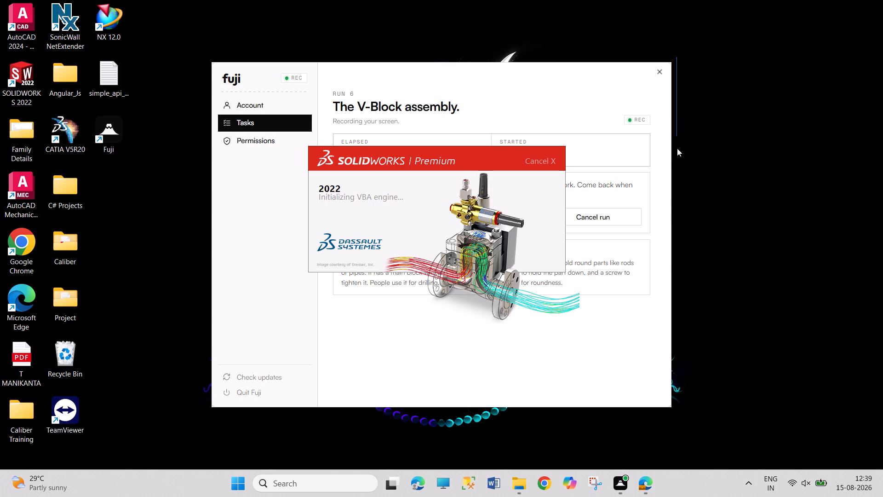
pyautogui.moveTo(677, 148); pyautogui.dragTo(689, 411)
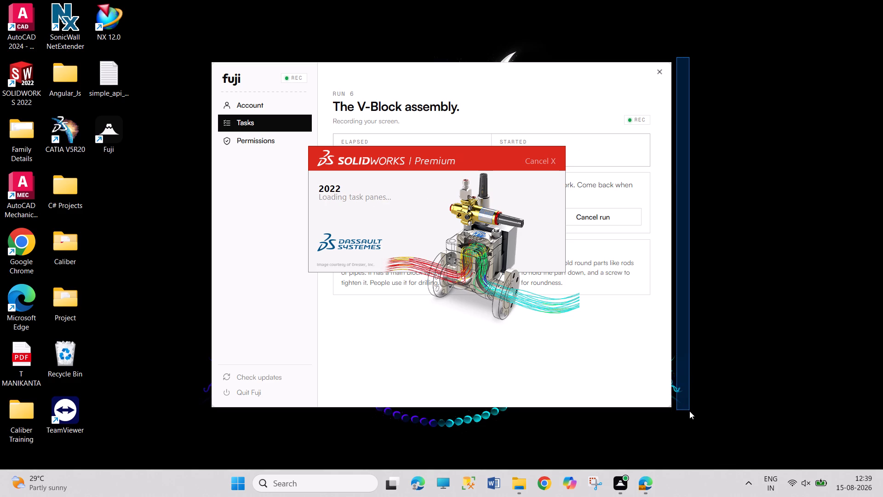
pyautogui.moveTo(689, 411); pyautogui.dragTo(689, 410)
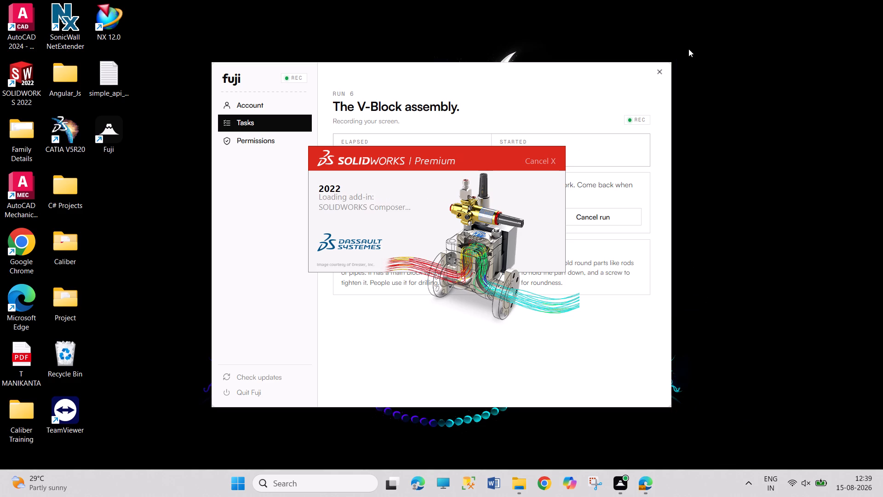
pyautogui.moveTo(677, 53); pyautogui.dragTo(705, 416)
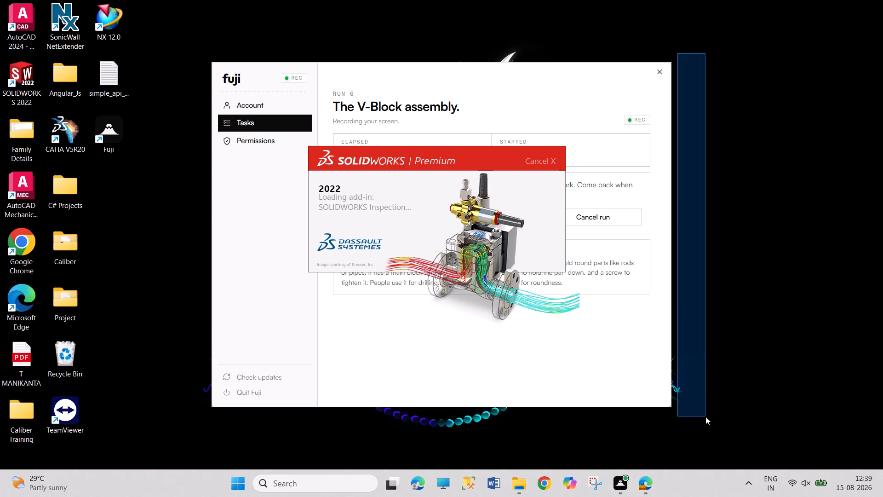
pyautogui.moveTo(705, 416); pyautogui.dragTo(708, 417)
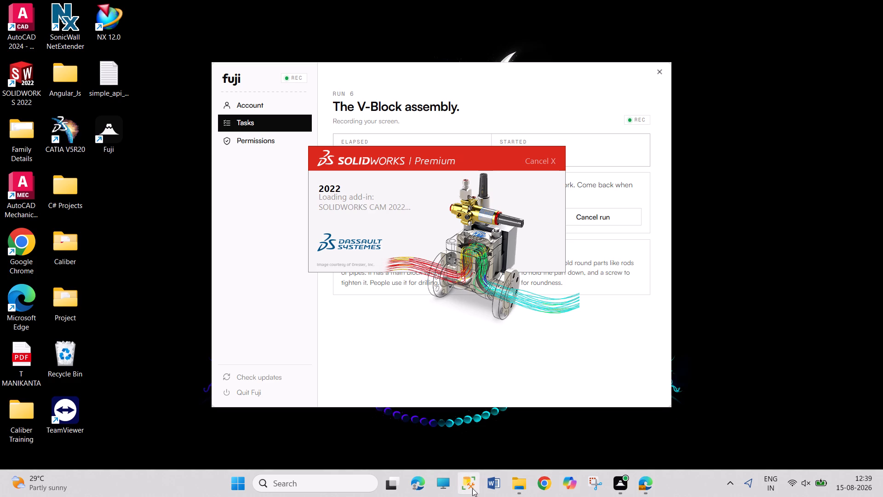
# Switch to the V-block Assembly PDF in Edge and examine the assembly figure and the V-Block body's dimensioned views.
pyautogui.click(652, 489)
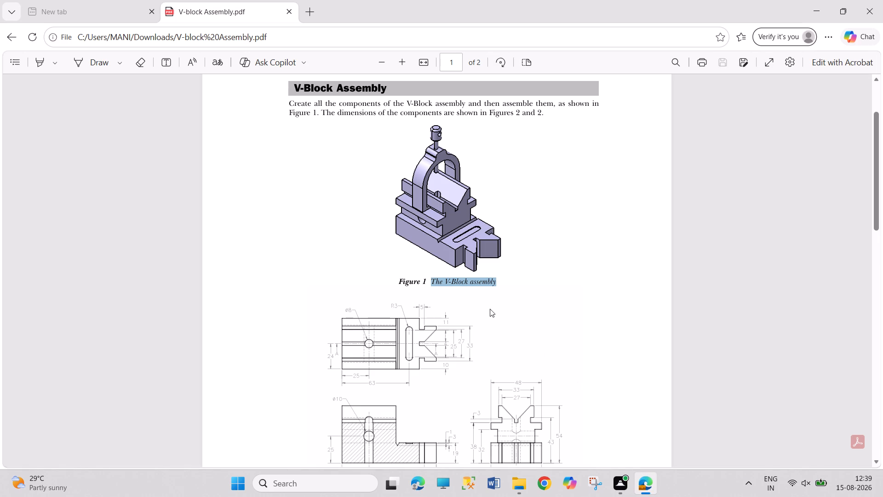
pyautogui.click(560, 271)
pyautogui.click(420, 53)
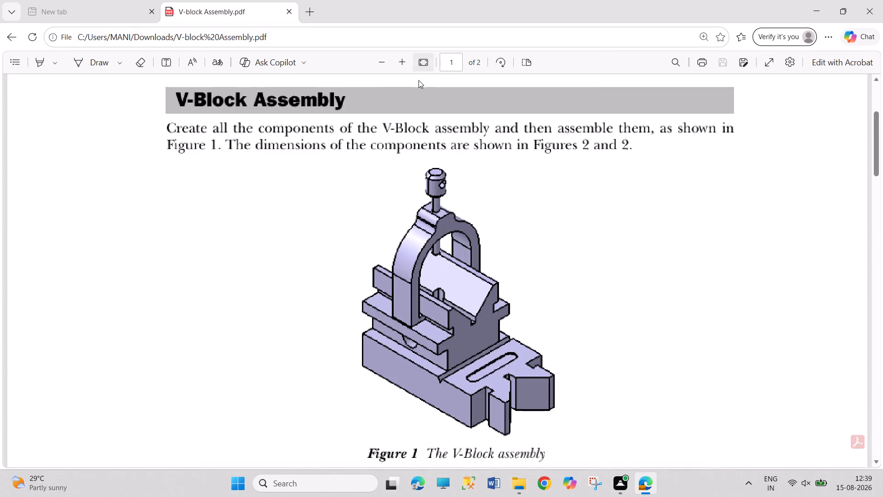
pyautogui.scroll(-7, 507, 252)
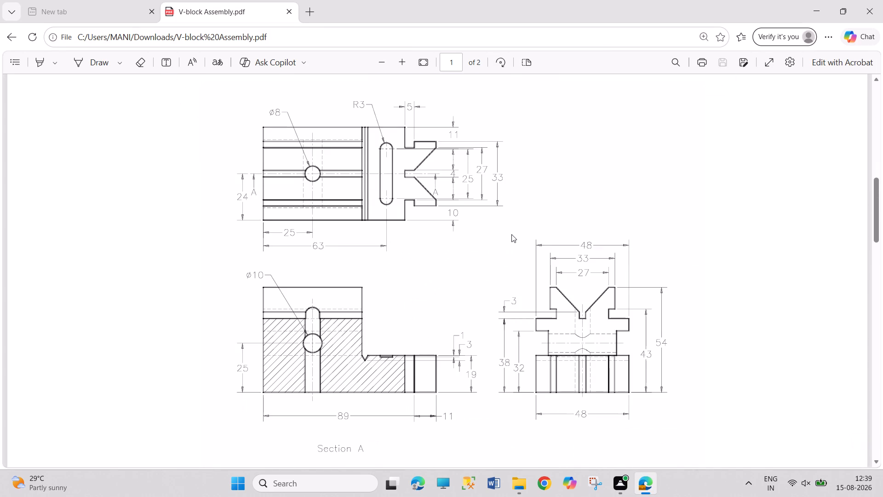
pyautogui.scroll(5, 511, 234)
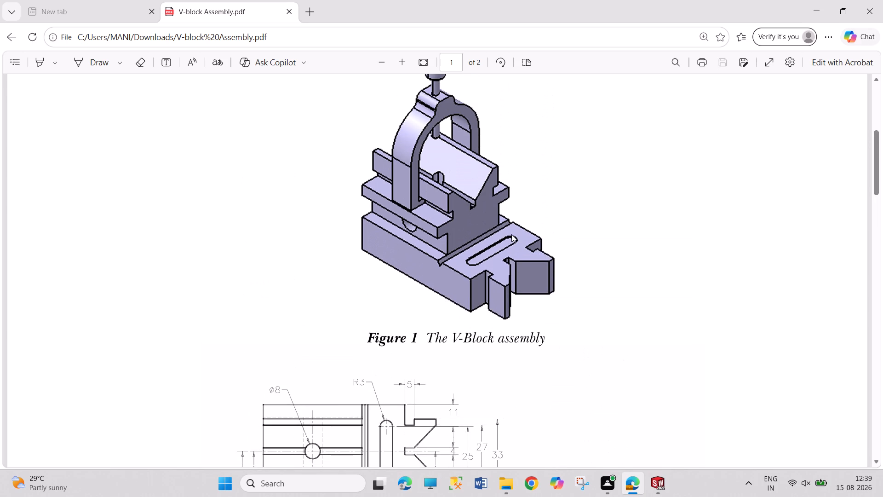
pyautogui.scroll(-2, 513, 234)
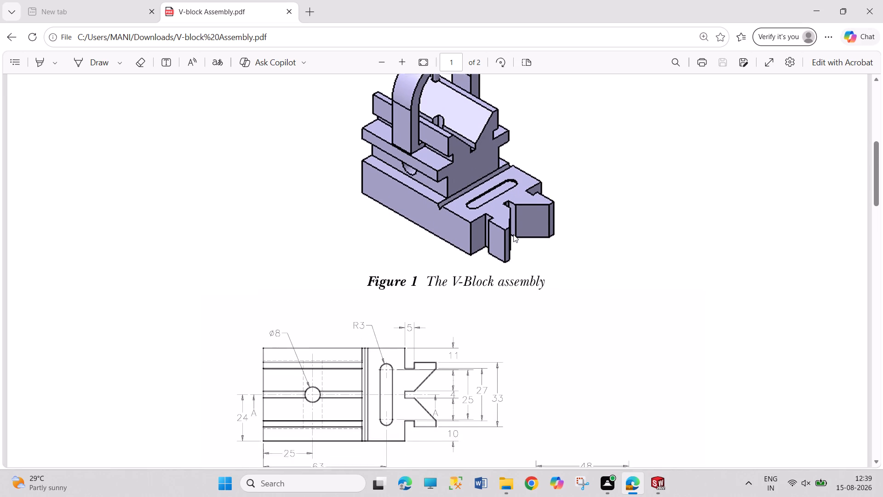
pyautogui.scroll(-2, 513, 234)
pyautogui.scroll(1, 513, 234)
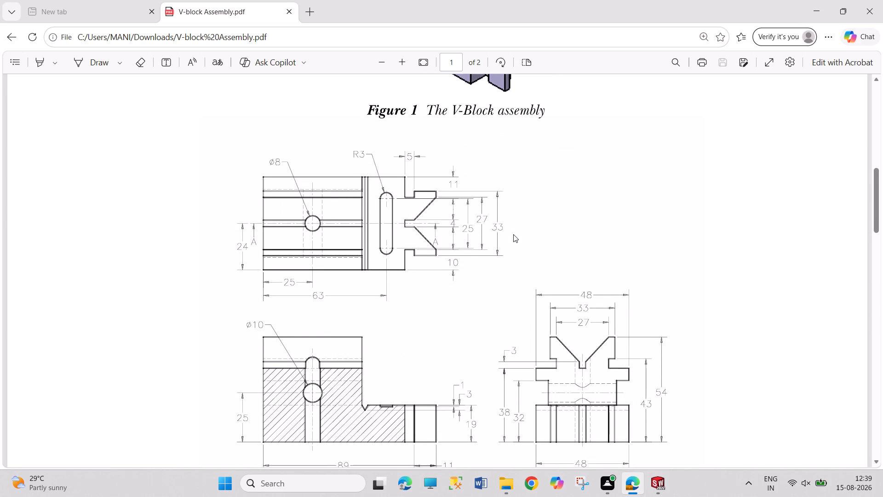
pyautogui.scroll(2, 513, 234)
pyautogui.scroll(-3, 513, 237)
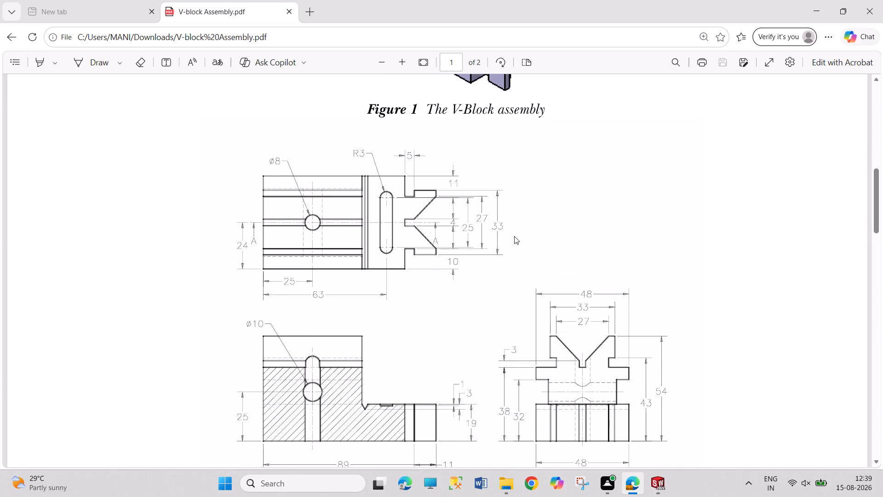
pyautogui.scroll(2, 514, 236)
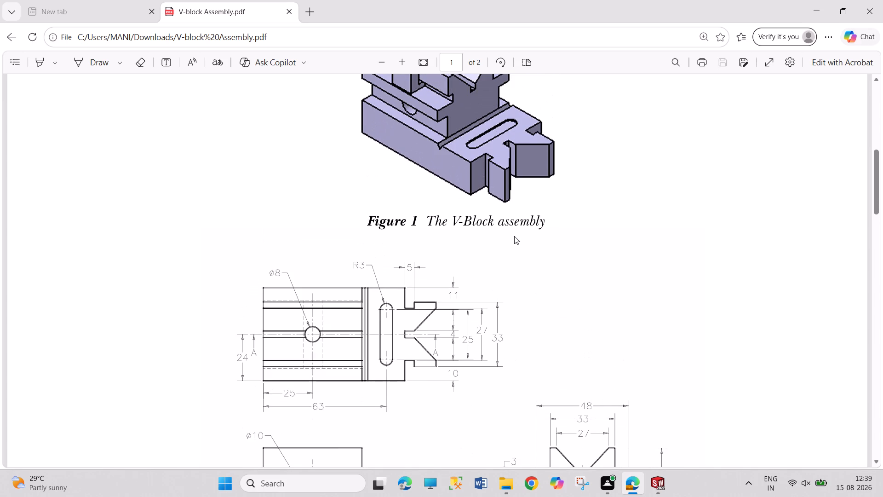
pyautogui.scroll(-2, 514, 236)
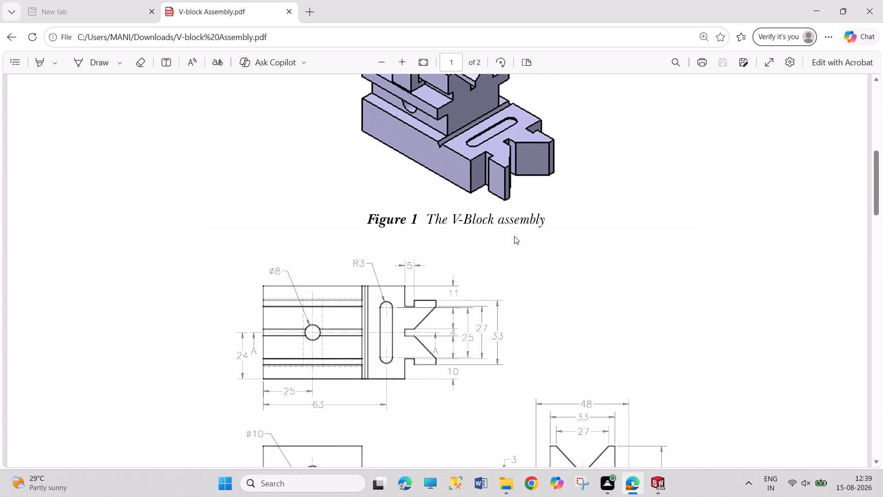
pyautogui.scroll(-2, 514, 236)
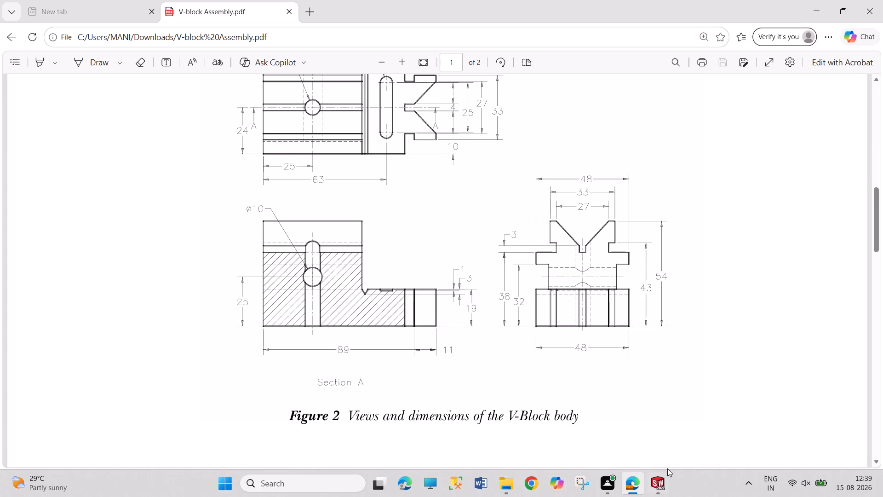
# Switch to SOLIDWORKS and create a new Part document.
pyautogui.click(656, 484)
pyautogui.click(695, 296)
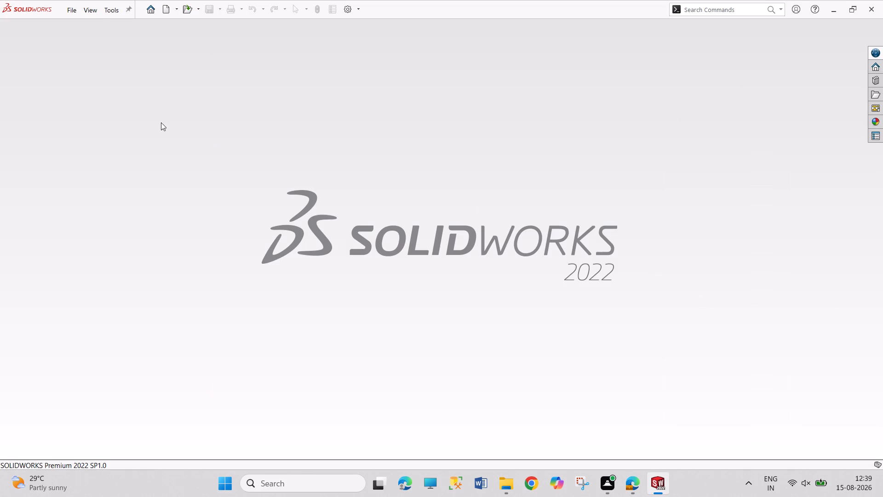
pyautogui.click(166, 10)
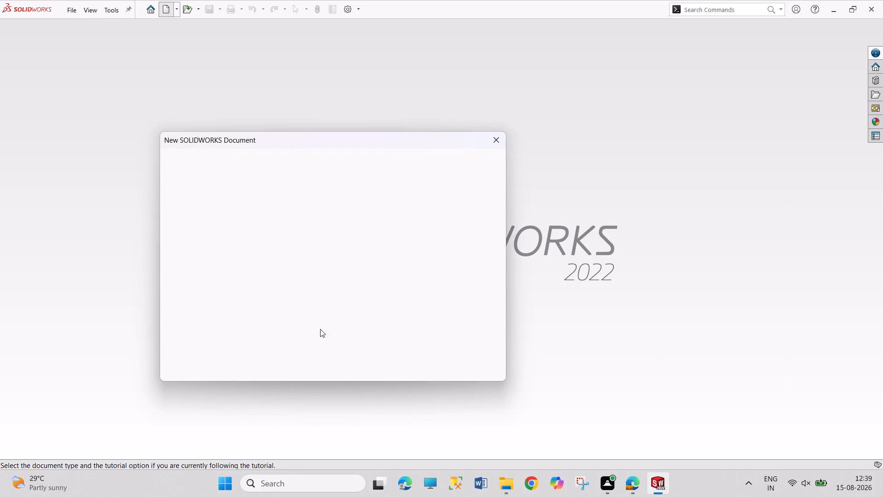
pyautogui.click(365, 364)
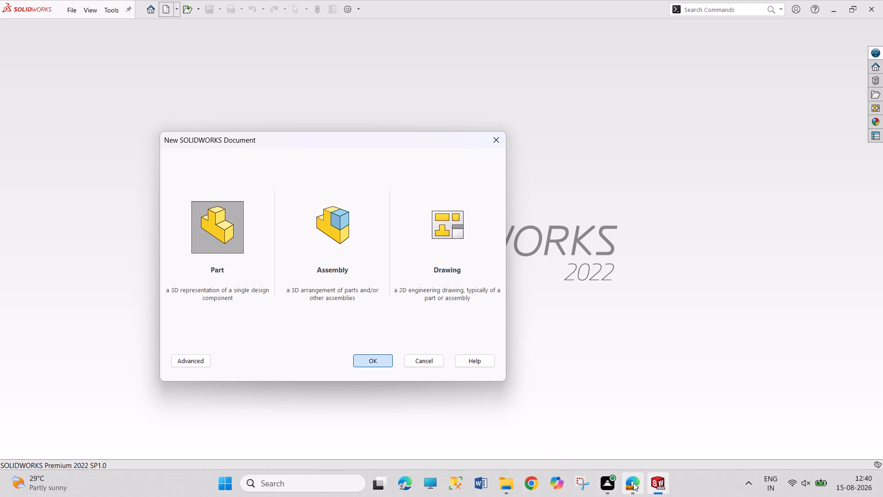
# Return to the V-block Assembly PDF in Edge and review the assembly figure and the V-Block body's dimensioned views.
pyautogui.click(633, 443)
pyautogui.scroll(5, 434, 311)
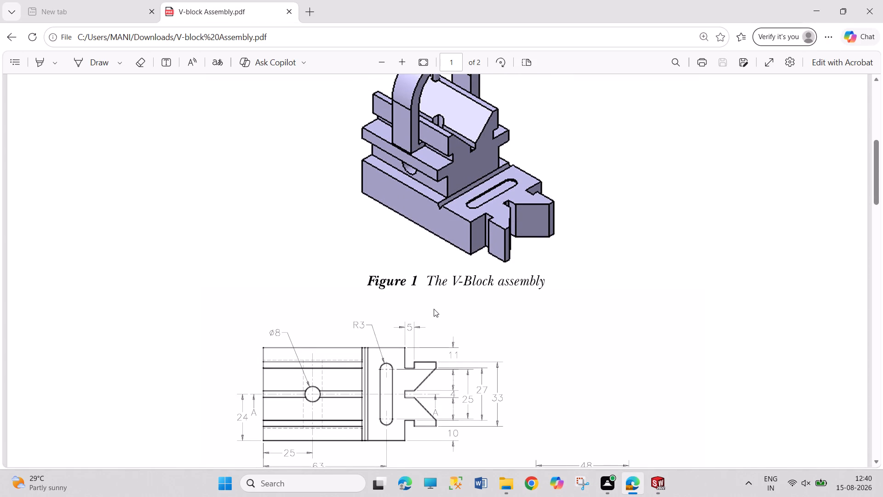
pyautogui.scroll(-5, 433, 283)
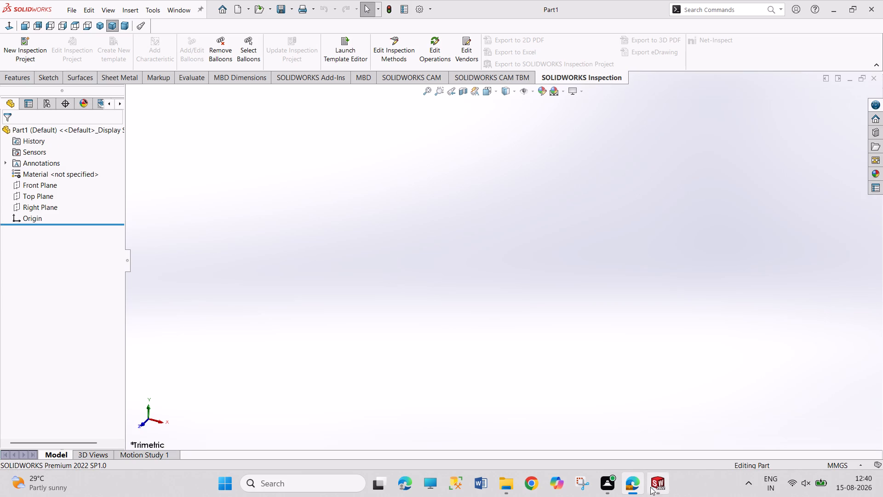
pyautogui.click(629, 484)
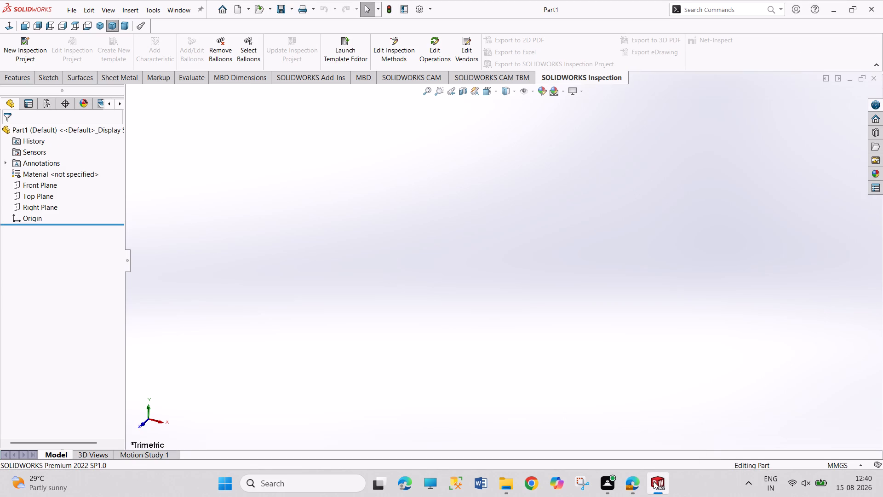
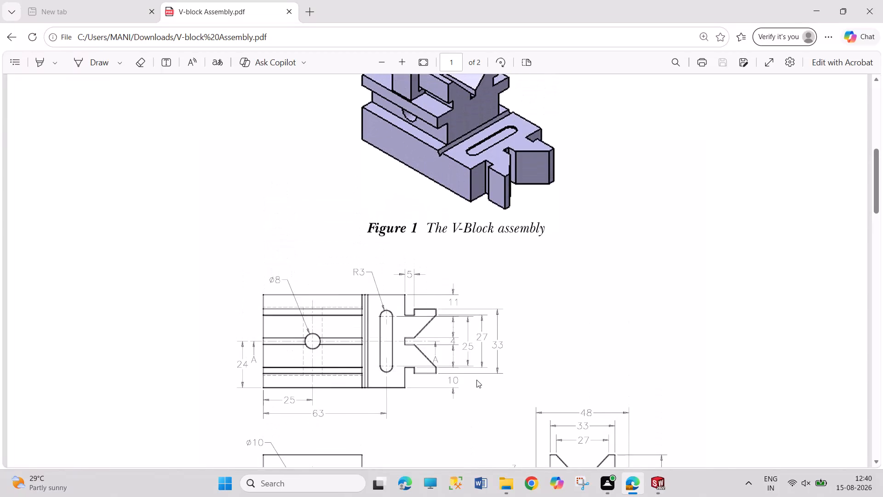
# Examine the V-Block assembly figure against the body's dimensioned views in the PDF.
pyautogui.scroll(-4, 476, 380)
pyautogui.scroll(4, 476, 380)
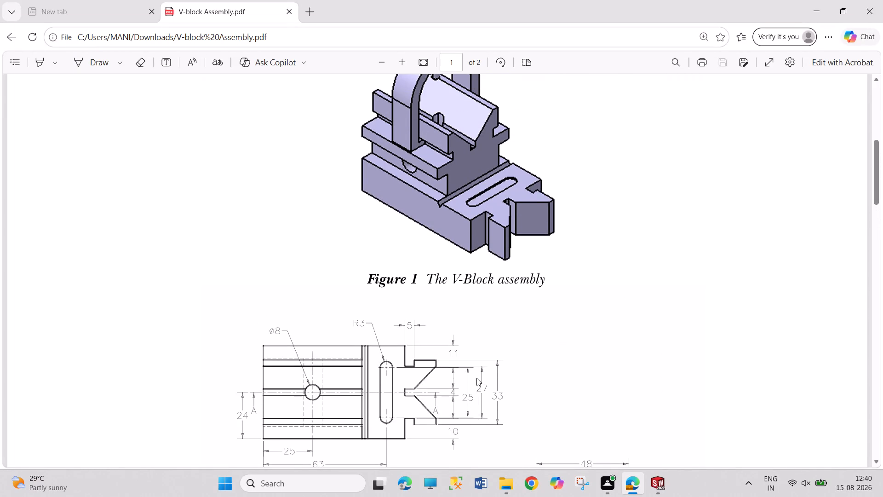
pyautogui.scroll(1, 476, 378)
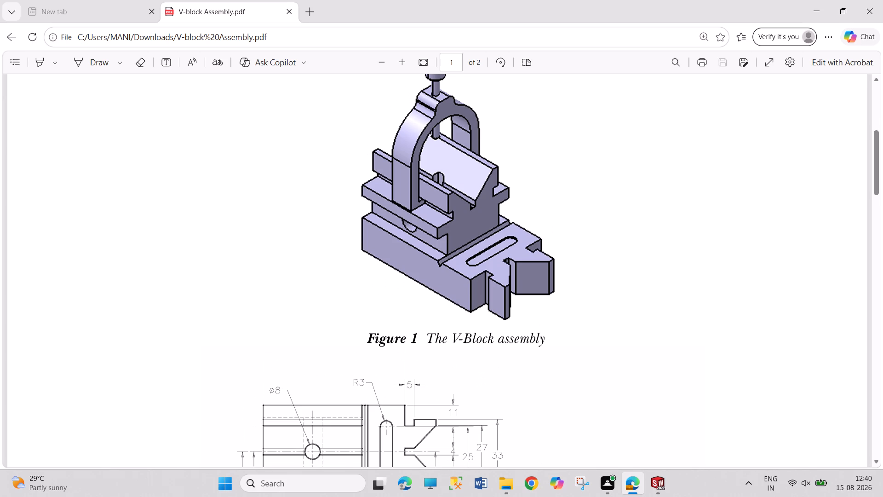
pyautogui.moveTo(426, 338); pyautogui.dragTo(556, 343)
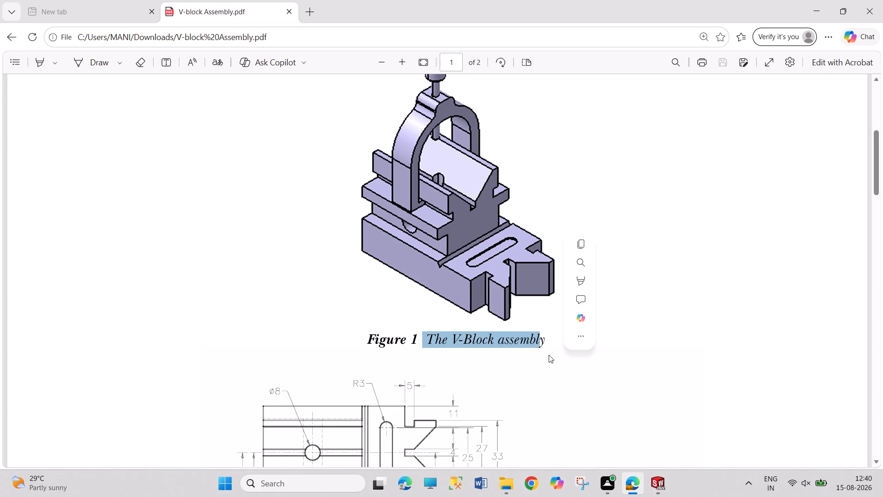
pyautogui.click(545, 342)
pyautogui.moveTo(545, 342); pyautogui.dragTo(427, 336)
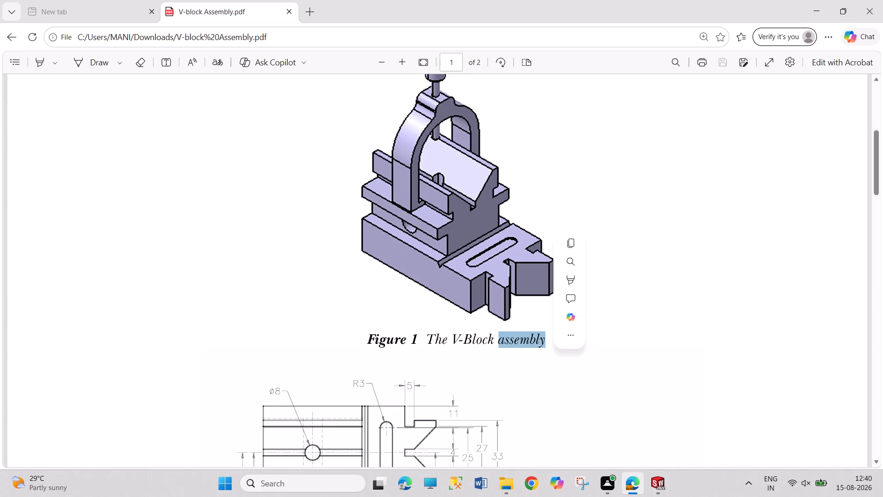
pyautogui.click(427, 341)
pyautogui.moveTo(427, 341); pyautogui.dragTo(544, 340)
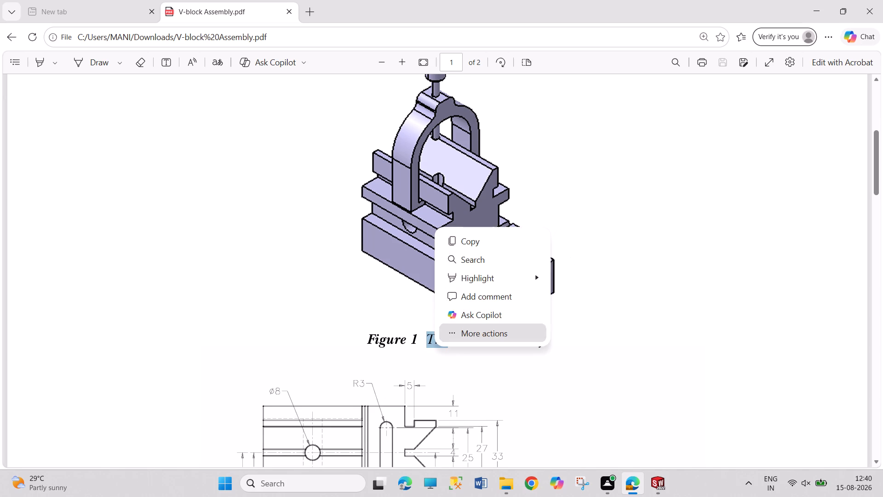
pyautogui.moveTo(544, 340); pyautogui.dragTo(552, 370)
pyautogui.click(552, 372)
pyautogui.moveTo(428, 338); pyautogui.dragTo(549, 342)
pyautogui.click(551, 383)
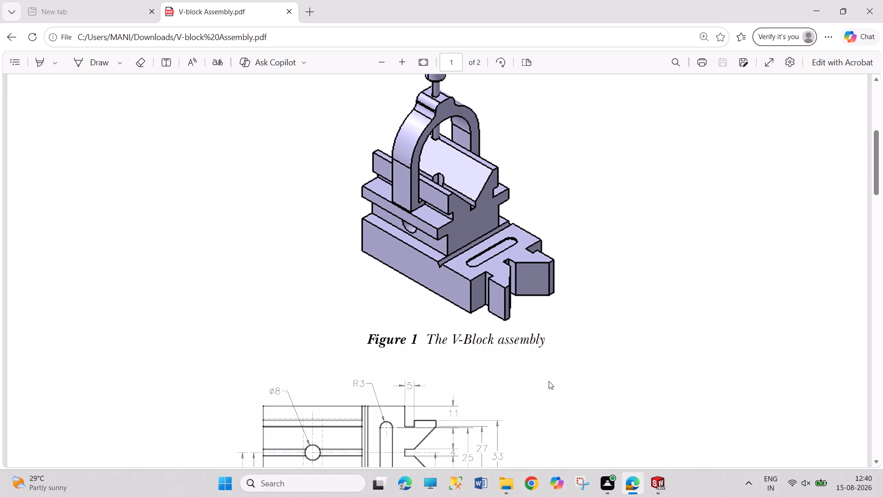
# Compare the assembly figure with the V-Block body's top view, end view and Section A dimensions.
pyautogui.scroll(-4, 545, 381)
pyautogui.scroll(3, 541, 378)
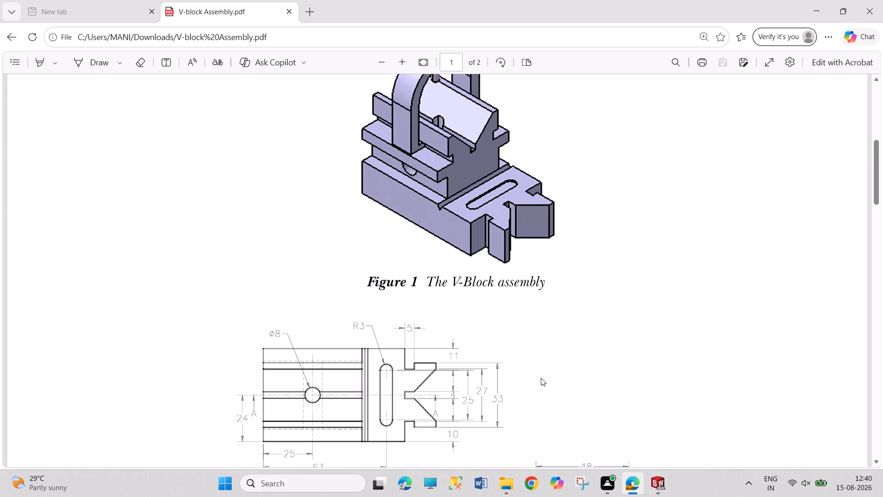
pyautogui.scroll(-4, 540, 378)
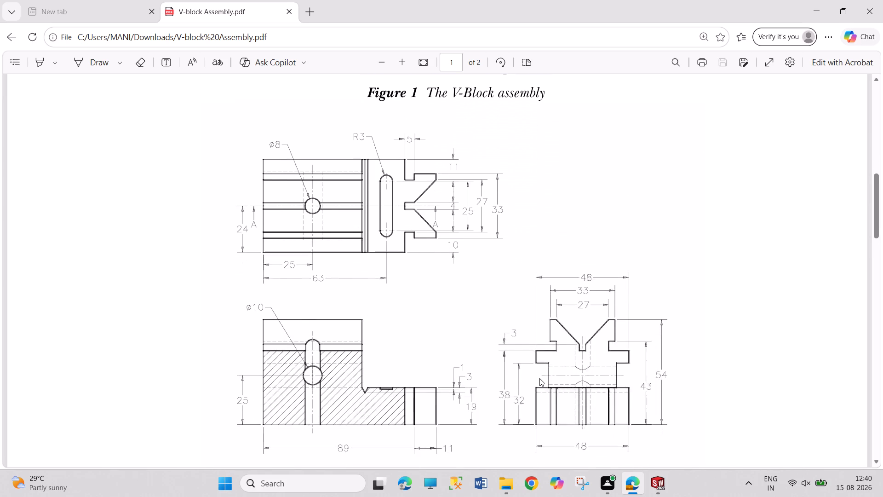
pyautogui.scroll(5, 539, 378)
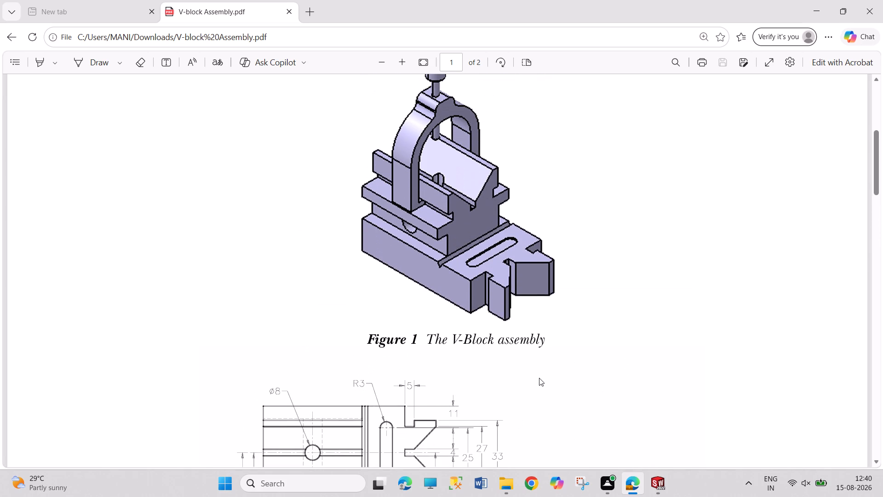
pyautogui.scroll(-5, 539, 378)
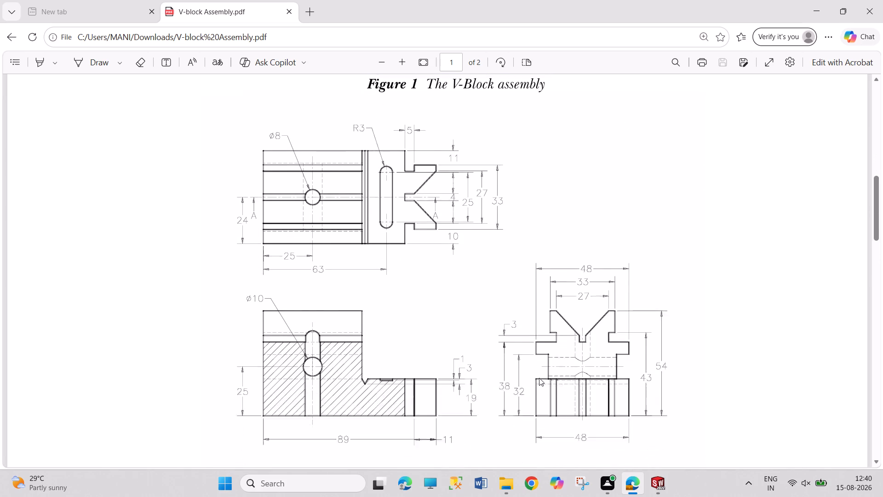
pyautogui.scroll(5, 539, 378)
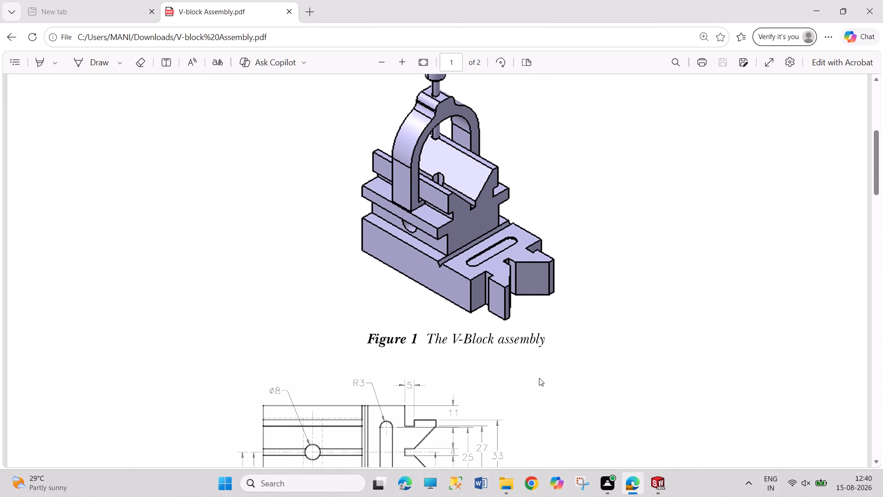
pyautogui.scroll(-4, 539, 377)
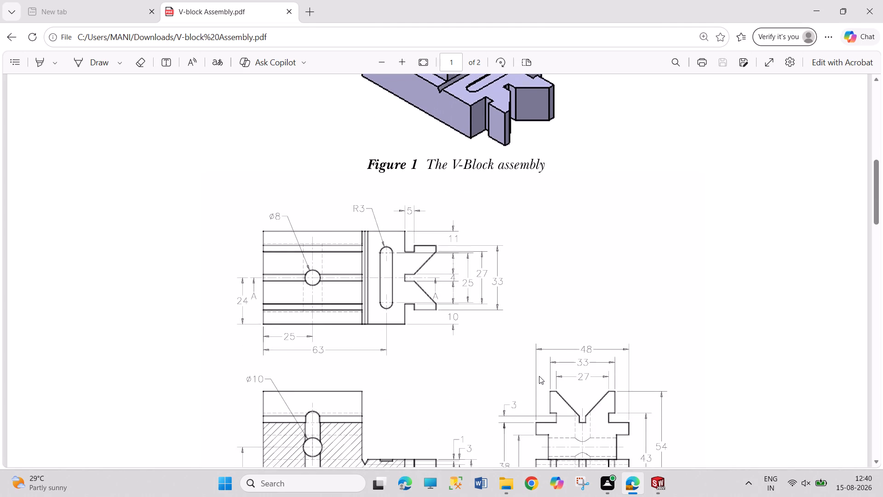
pyautogui.scroll(-1, 539, 376)
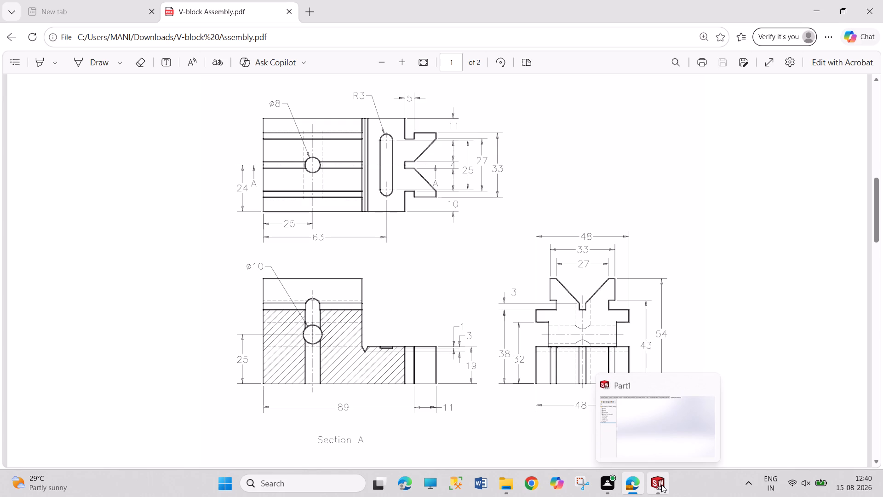
# Switch to SOLIDWORKS and start a sketch on the Front Plane.
pyautogui.click(661, 485)
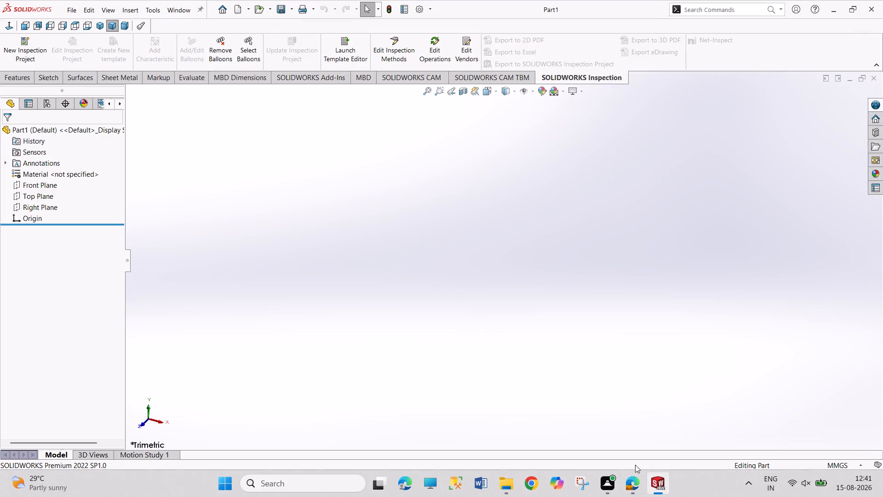
pyautogui.click(43, 185)
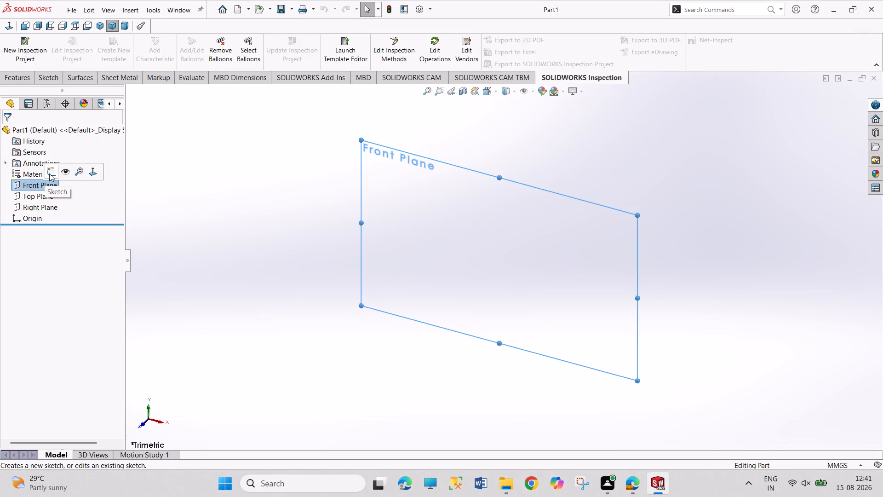
pyautogui.click(49, 173)
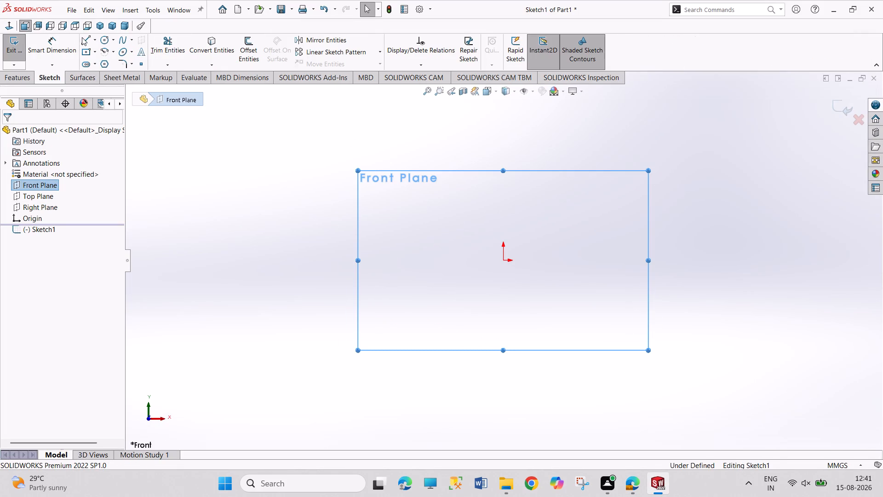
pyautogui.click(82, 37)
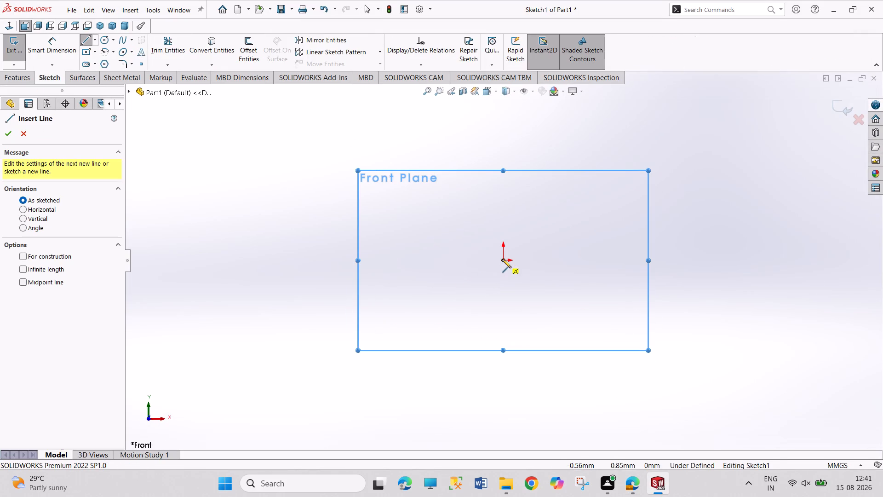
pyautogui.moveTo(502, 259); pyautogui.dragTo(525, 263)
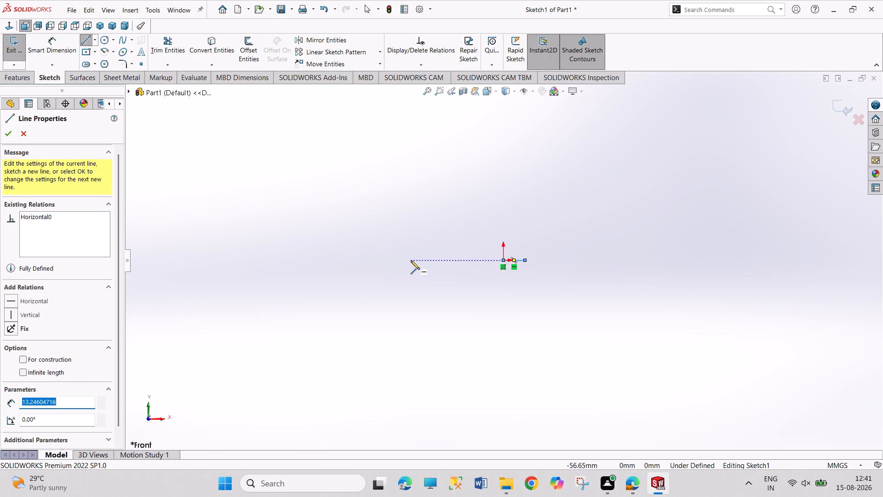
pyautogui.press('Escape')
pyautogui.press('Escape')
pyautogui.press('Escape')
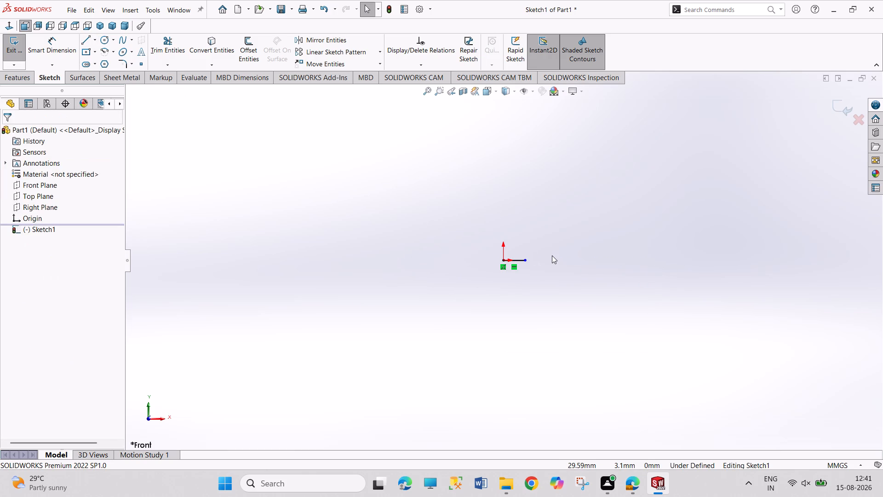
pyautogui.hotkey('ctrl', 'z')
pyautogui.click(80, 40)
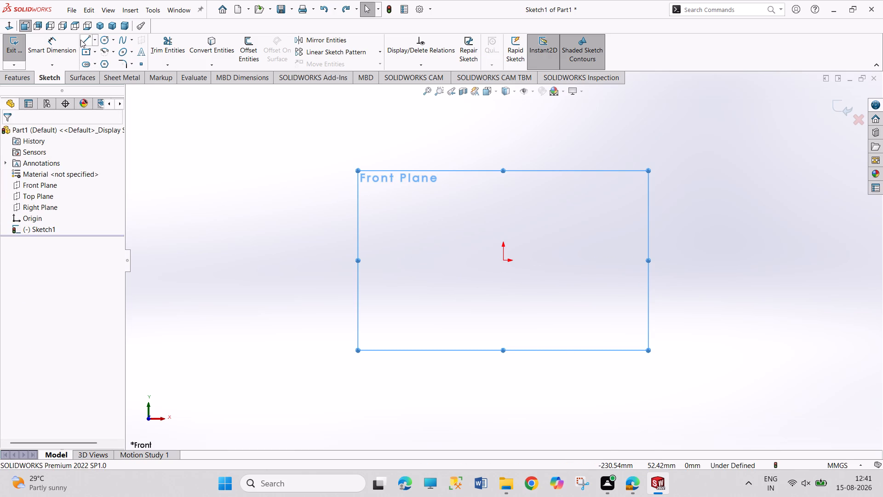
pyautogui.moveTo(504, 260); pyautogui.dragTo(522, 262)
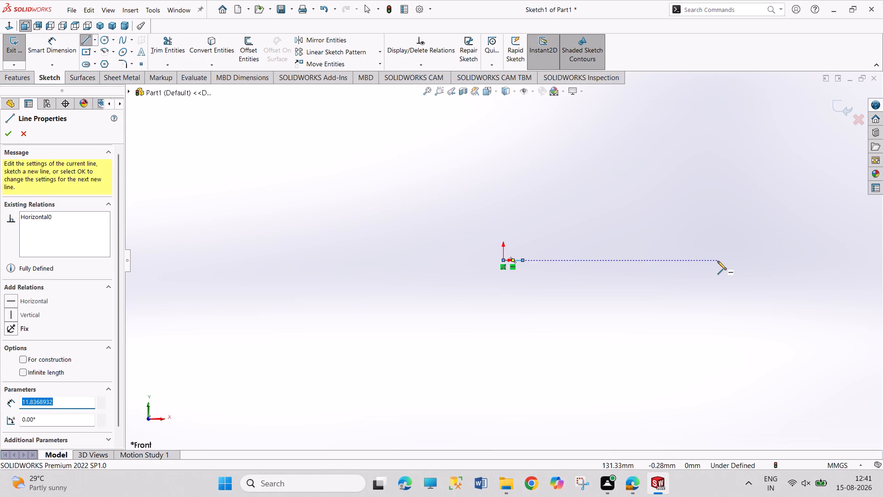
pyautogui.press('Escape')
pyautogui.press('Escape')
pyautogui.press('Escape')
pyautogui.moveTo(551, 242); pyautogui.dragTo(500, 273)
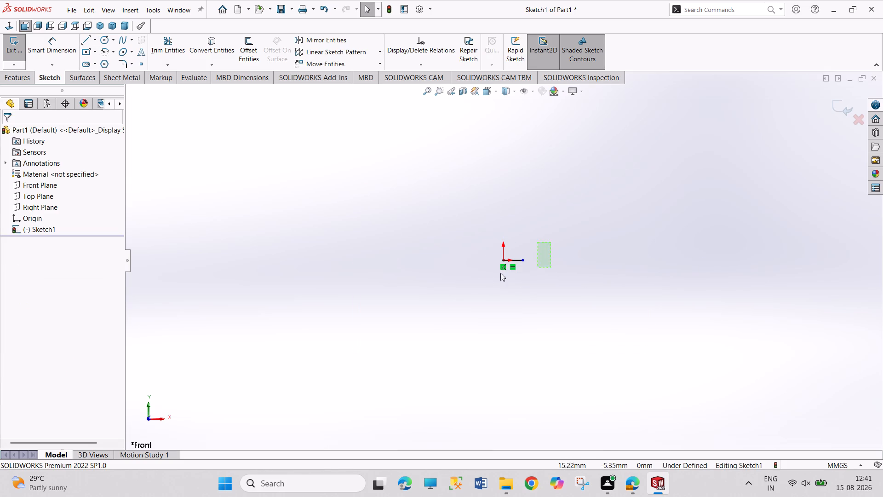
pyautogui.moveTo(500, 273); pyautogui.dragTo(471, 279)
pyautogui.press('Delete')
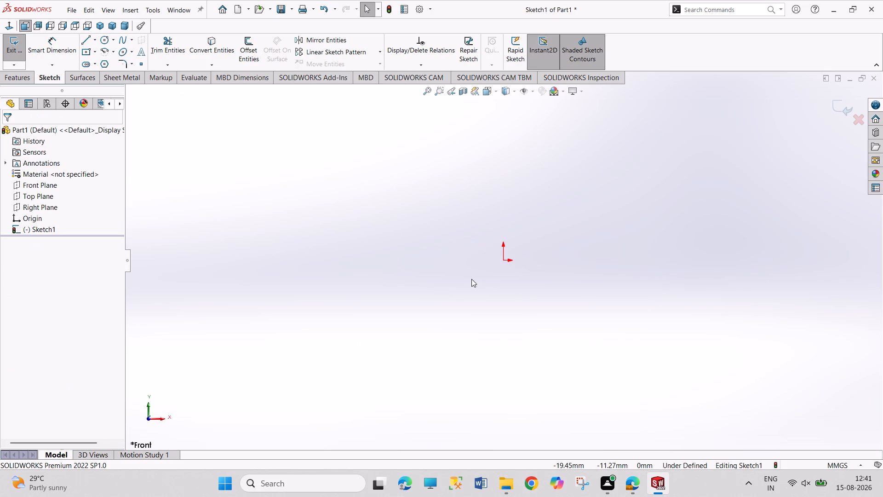
# Sketch the V-block's closed L-shaped side profile from the origin, about 79 mm high, with a lower ledge and a V-notch at the step.
pyautogui.click(86, 44)
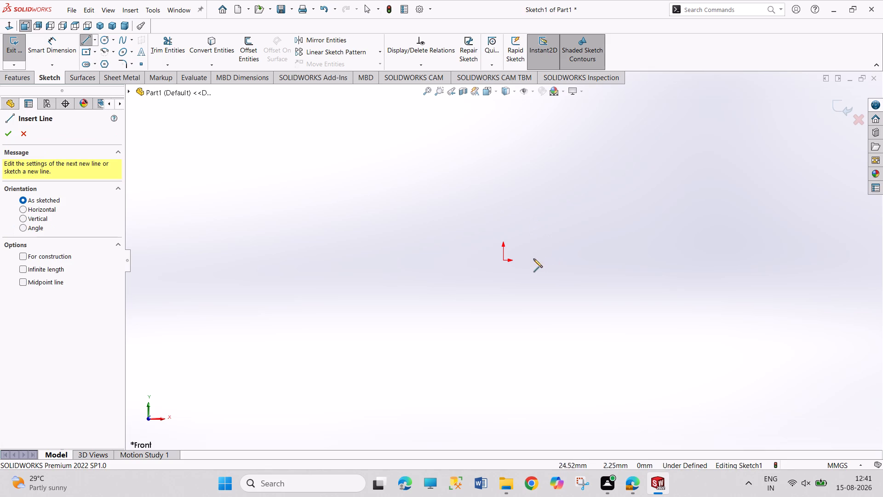
pyautogui.click(503, 260)
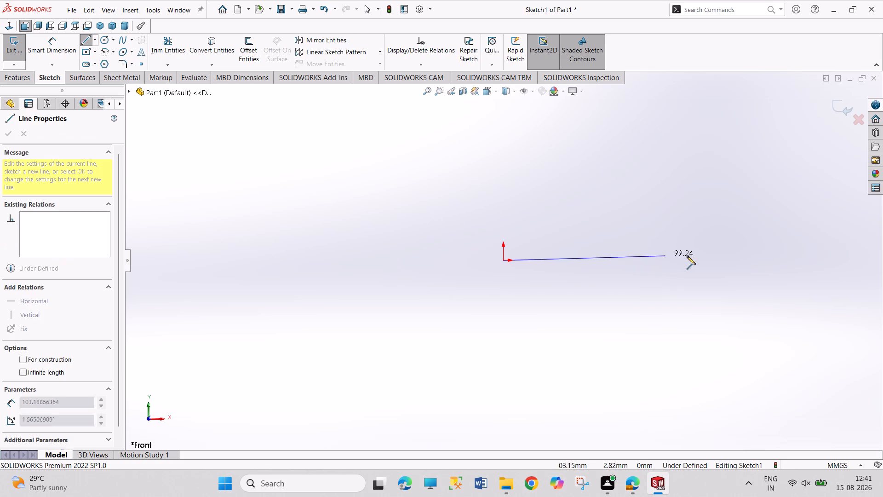
pyautogui.click(728, 260)
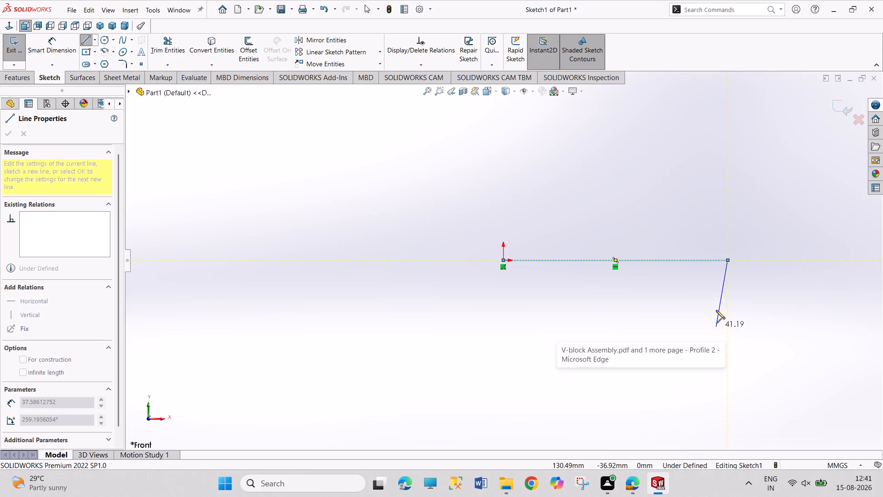
pyautogui.click(728, 211)
pyautogui.click(677, 211)
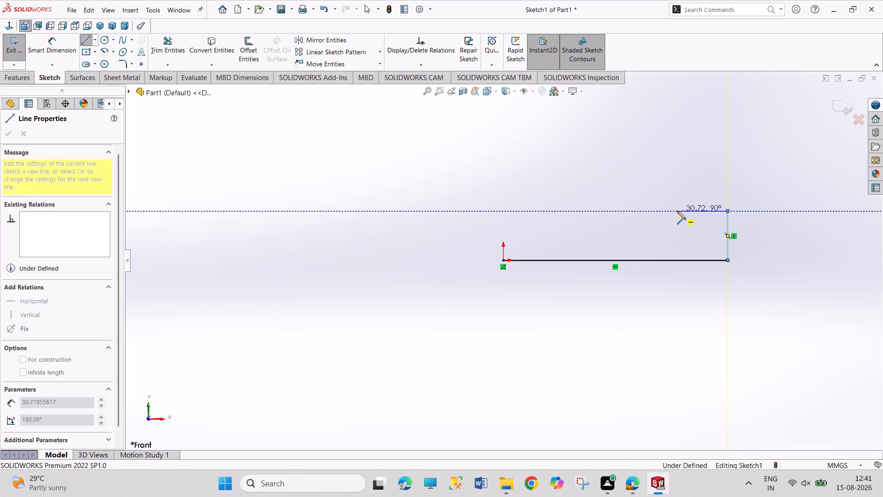
pyautogui.click(665, 225)
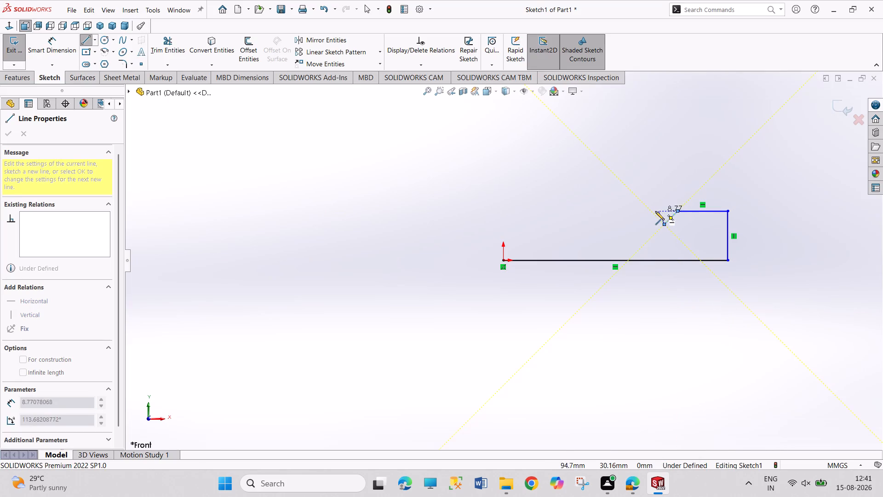
pyautogui.click(650, 210)
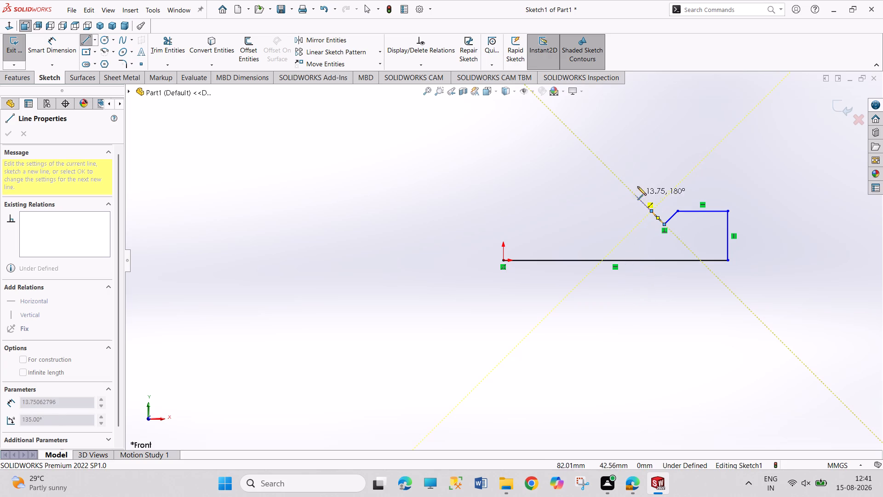
pyautogui.click(651, 131)
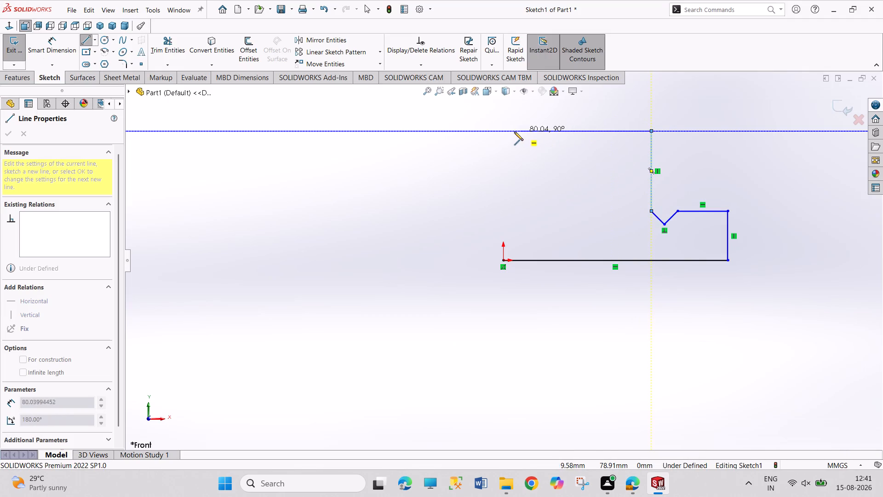
pyautogui.moveTo(501, 132); pyautogui.dragTo(500, 137)
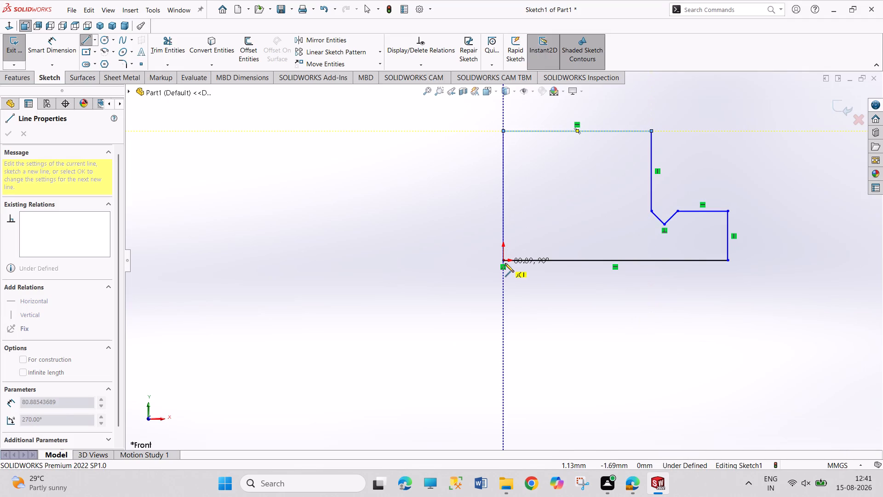
pyautogui.click(505, 261)
pyautogui.rightClick(562, 352)
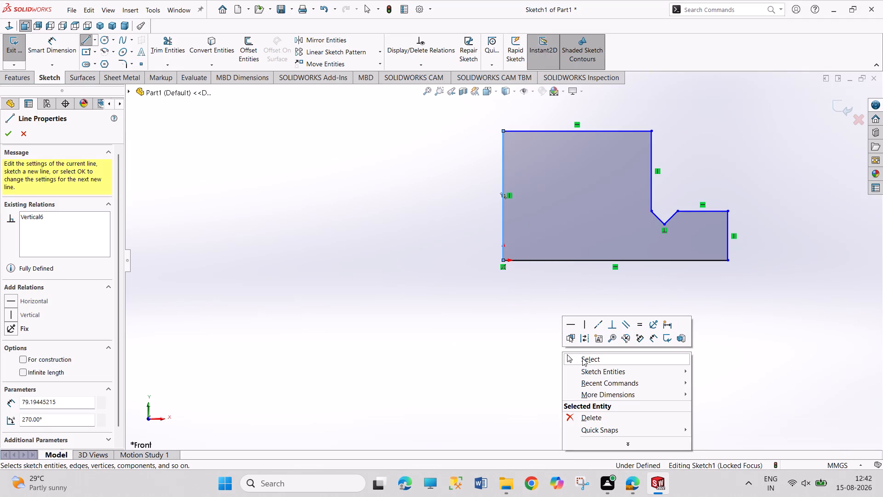
pyautogui.click(582, 358)
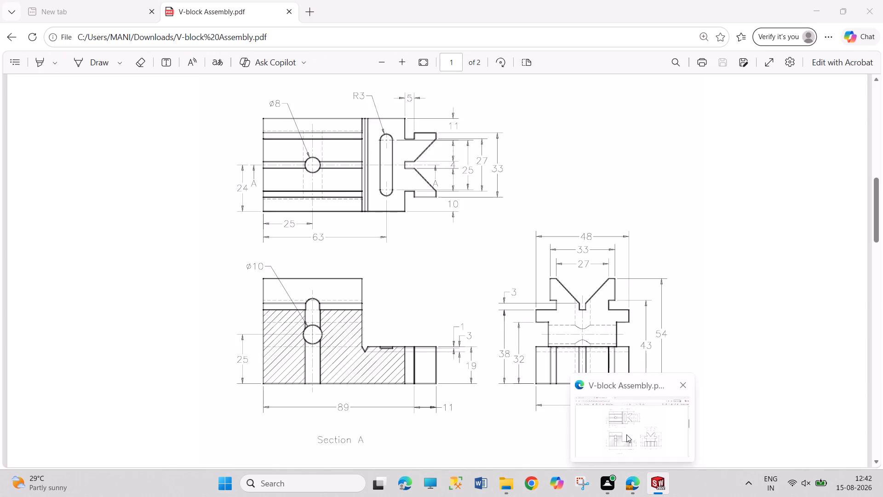
# Check the assembly figure and the V-Block body's dimensioned views in the PDF, and return to the SOLIDWORKS sketch.
pyautogui.click(625, 484)
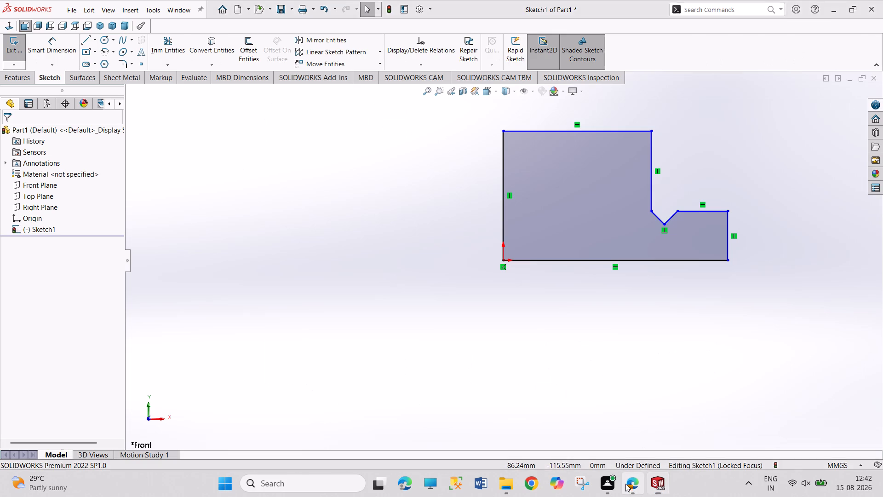
pyautogui.scroll(6, 524, 322)
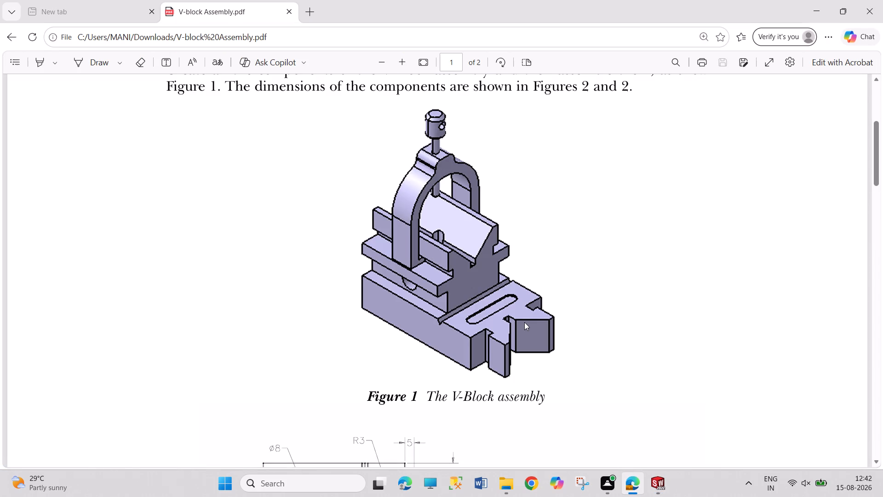
pyautogui.scroll(-4, 524, 322)
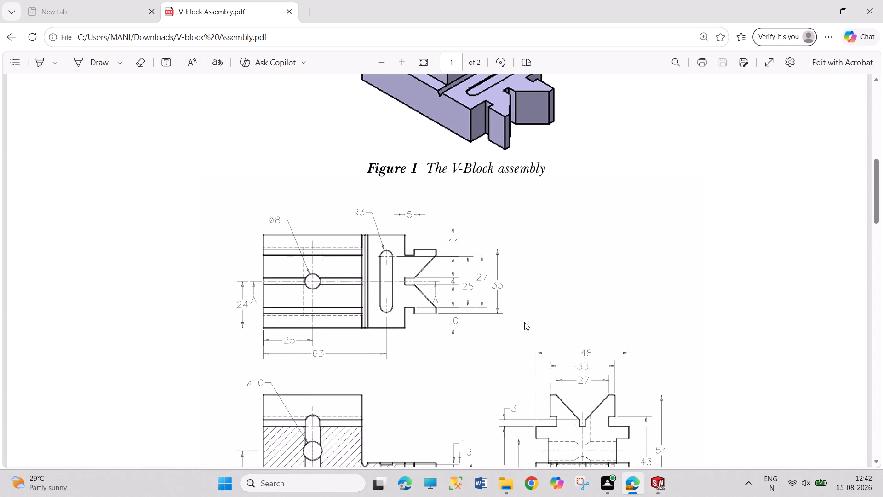
pyautogui.scroll(-3, 524, 322)
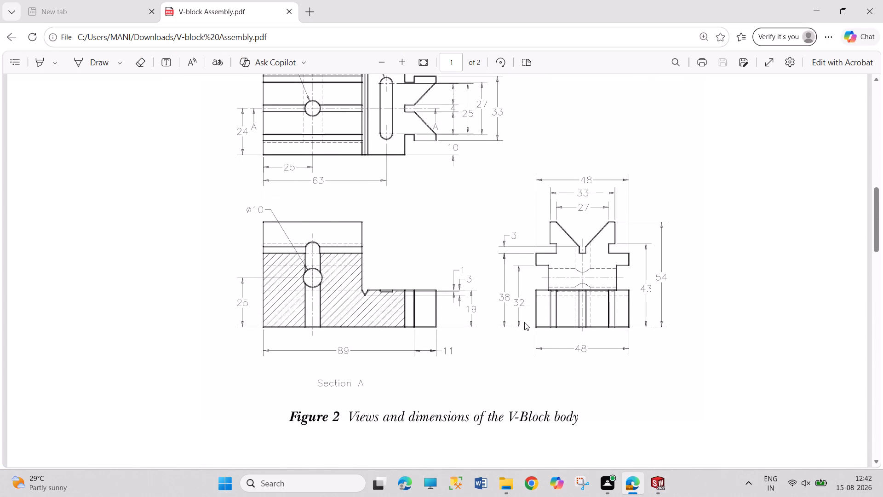
pyautogui.scroll(1, 524, 322)
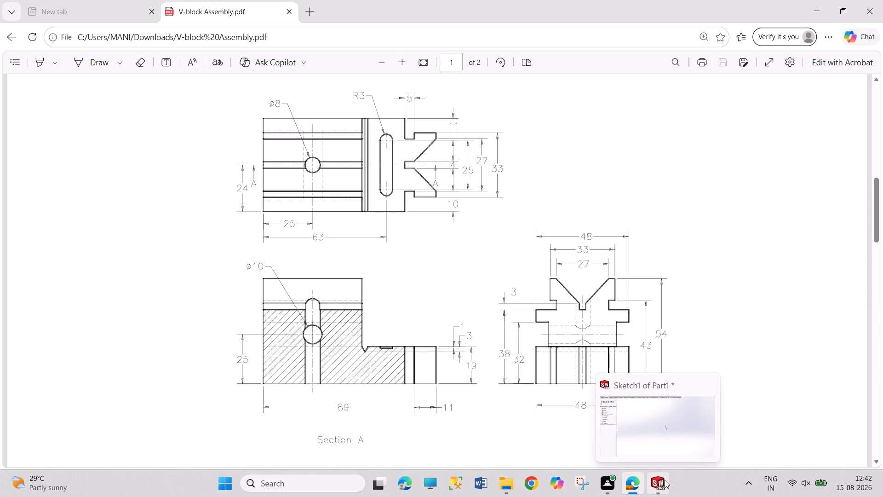
pyautogui.click(654, 436)
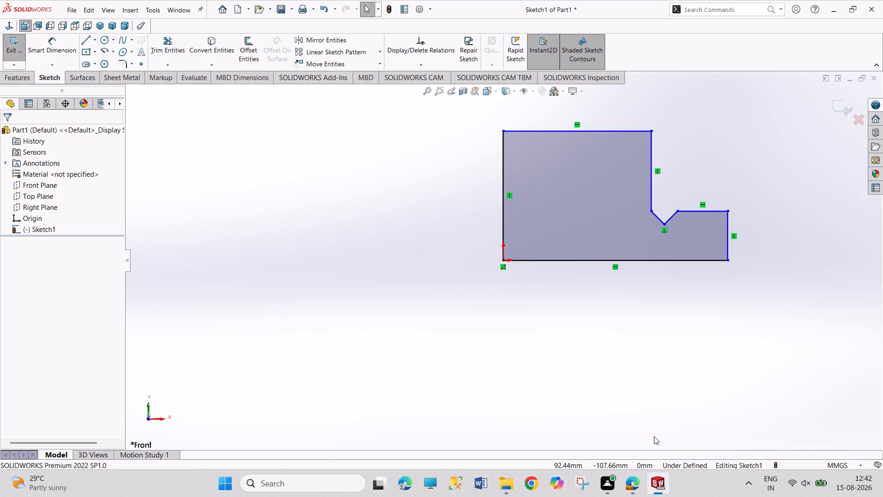
# Dimension the profile's bottom line to 89 mm and the full-height vertical line at the origin to 54 mm.
pyautogui.moveTo(530, 413); pyautogui.dragTo(530, 272, button='right')
pyautogui.moveTo(567, 261); pyautogui.dragTo(567, 266)
pyautogui.click(573, 315)
pyautogui.write('89')
pyautogui.press('Return')
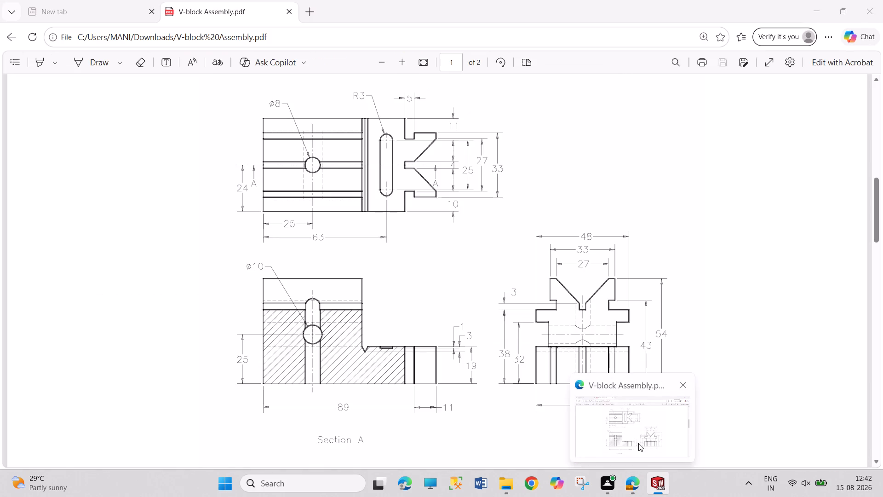
pyautogui.moveTo(503, 222); pyautogui.dragTo(494, 223)
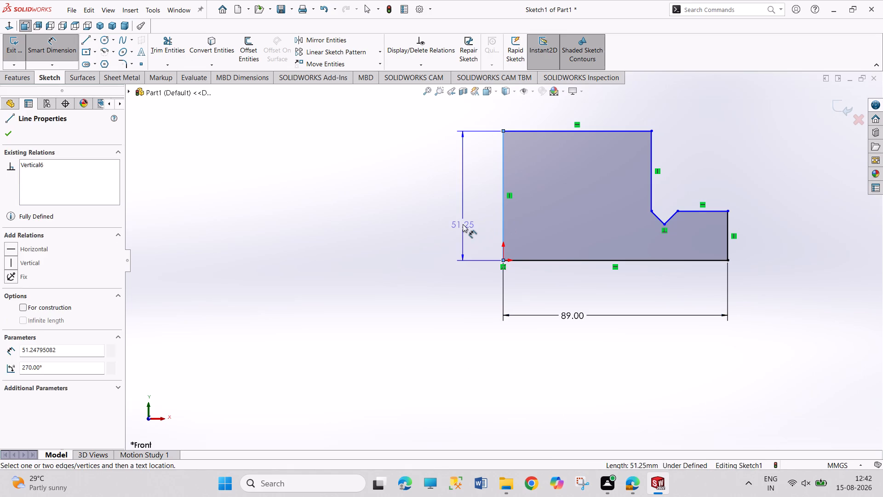
pyautogui.click(463, 224)
pyautogui.write('54')
pyautogui.press('Return')
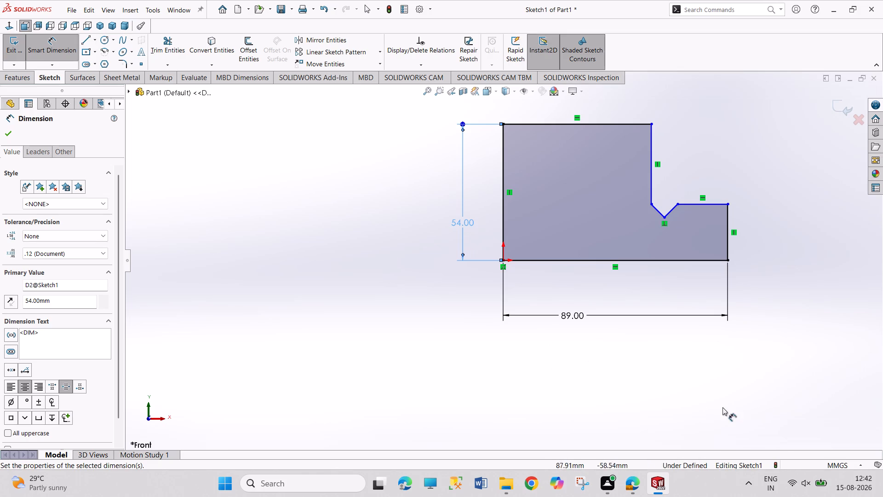
pyautogui.rightClick(656, 403)
pyautogui.click(664, 427)
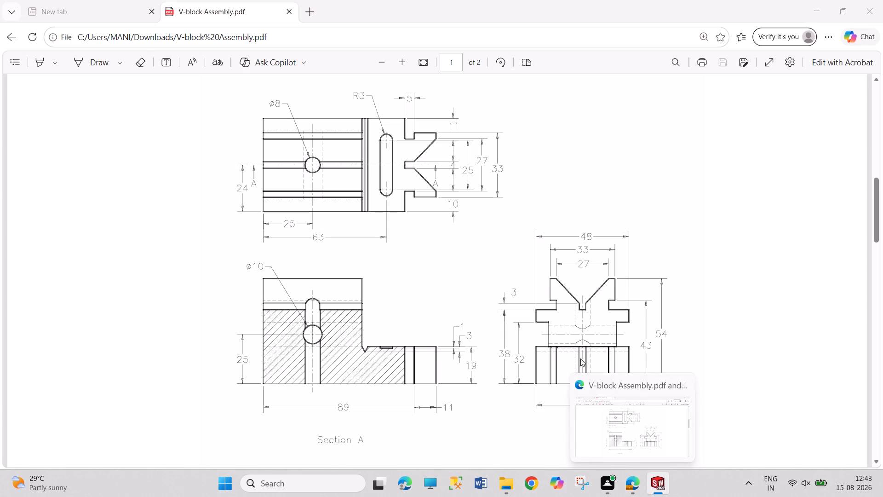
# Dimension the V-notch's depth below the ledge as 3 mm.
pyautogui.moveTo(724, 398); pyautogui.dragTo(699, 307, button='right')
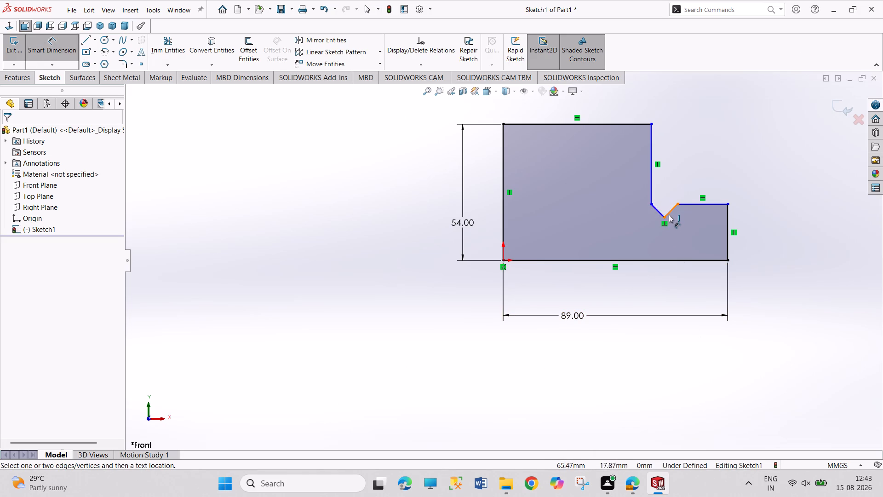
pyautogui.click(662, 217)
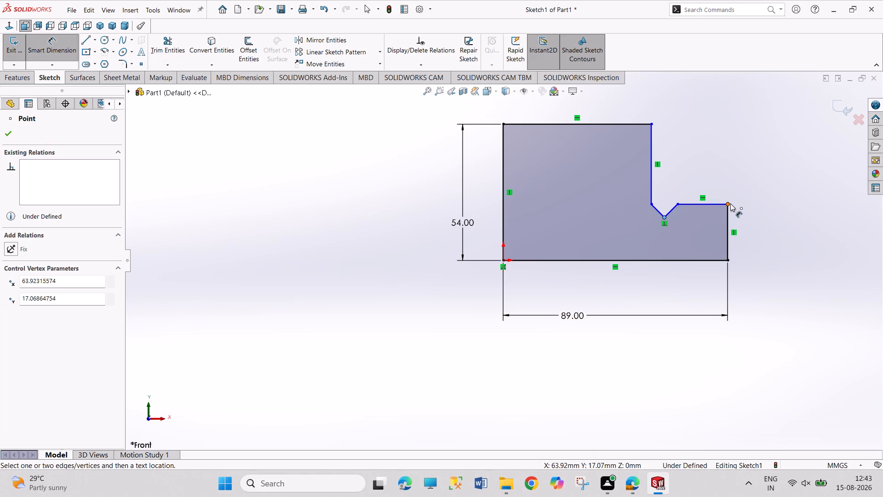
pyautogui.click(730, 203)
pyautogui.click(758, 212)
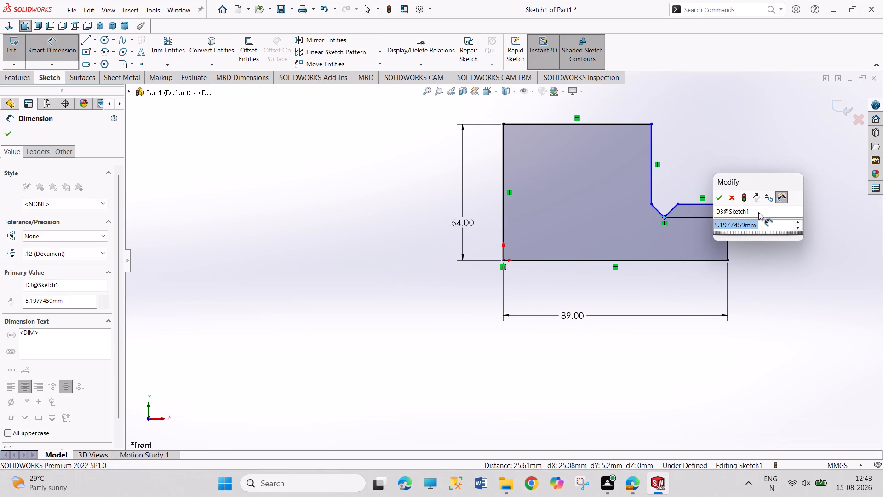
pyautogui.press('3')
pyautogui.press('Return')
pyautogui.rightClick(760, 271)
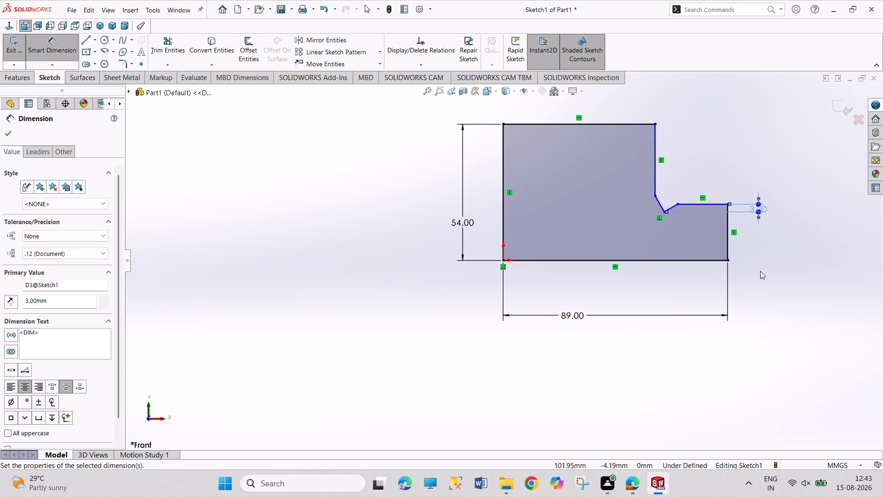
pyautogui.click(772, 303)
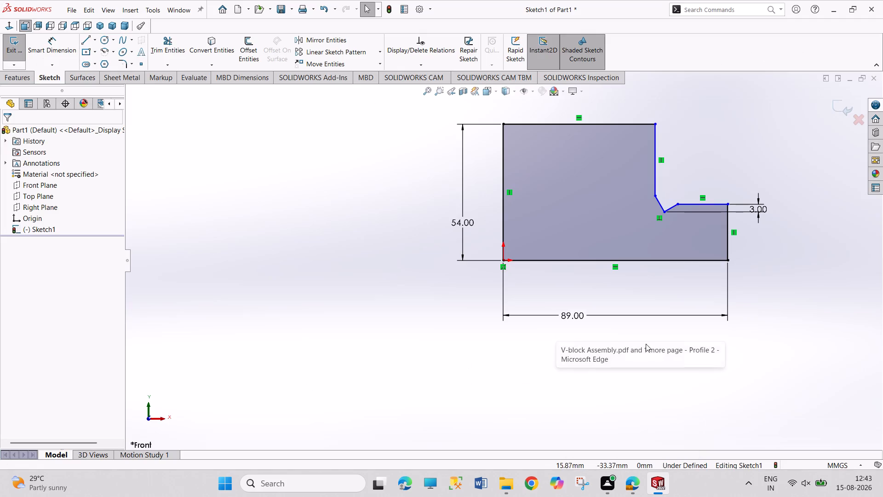
# Dimension the ledge's outer vertical line to 19 mm and check the PDF drawing.
pyautogui.moveTo(755, 333); pyautogui.dragTo(764, 239, button='right')
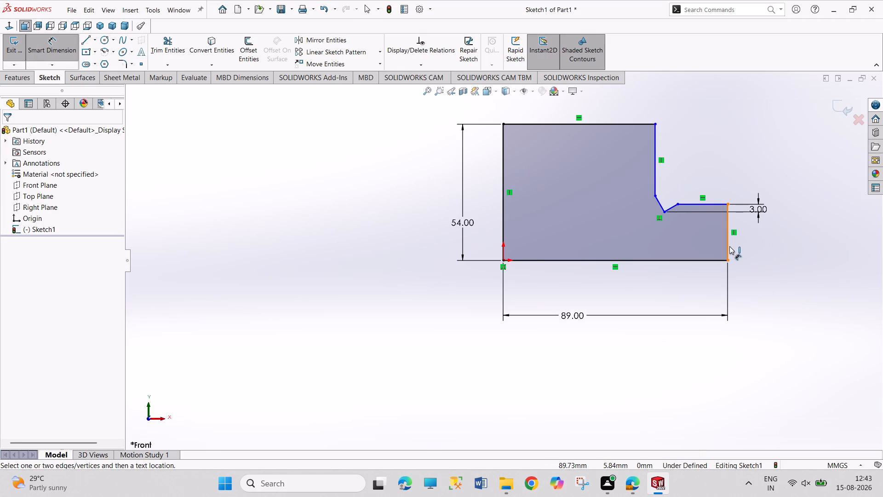
pyautogui.click(727, 246)
pyautogui.click(800, 234)
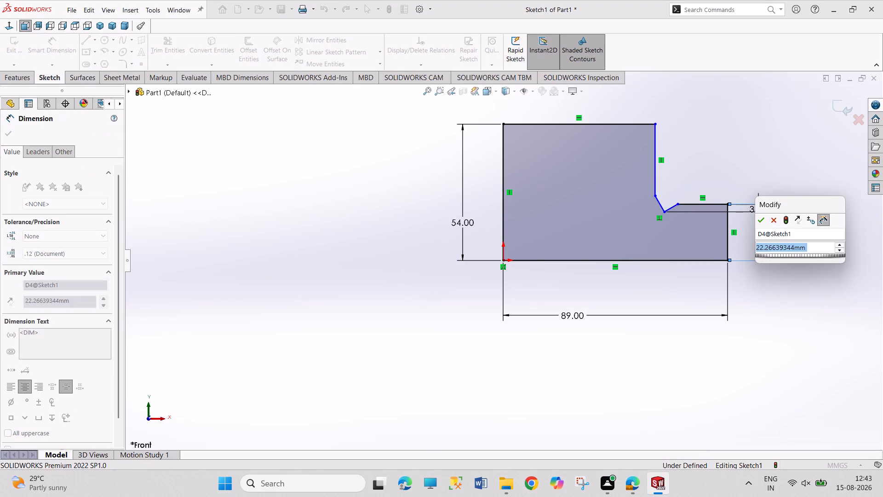
pyautogui.write('19')
pyautogui.press('Return')
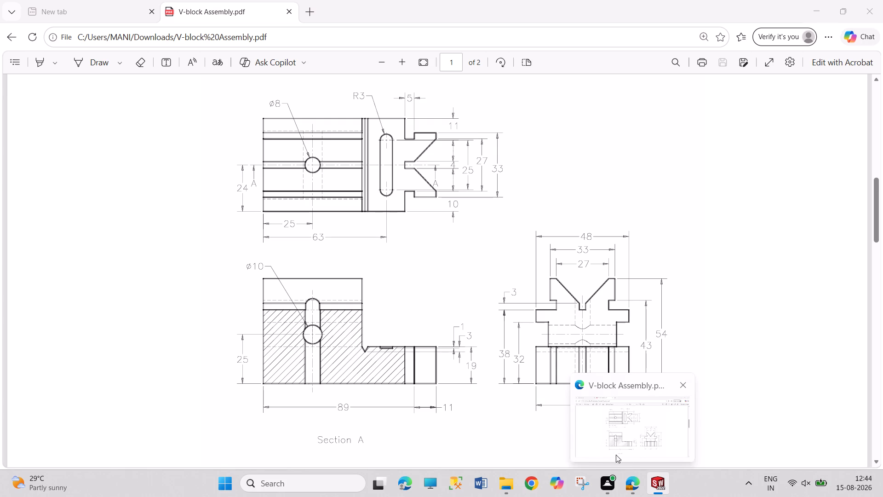
pyautogui.click(631, 483)
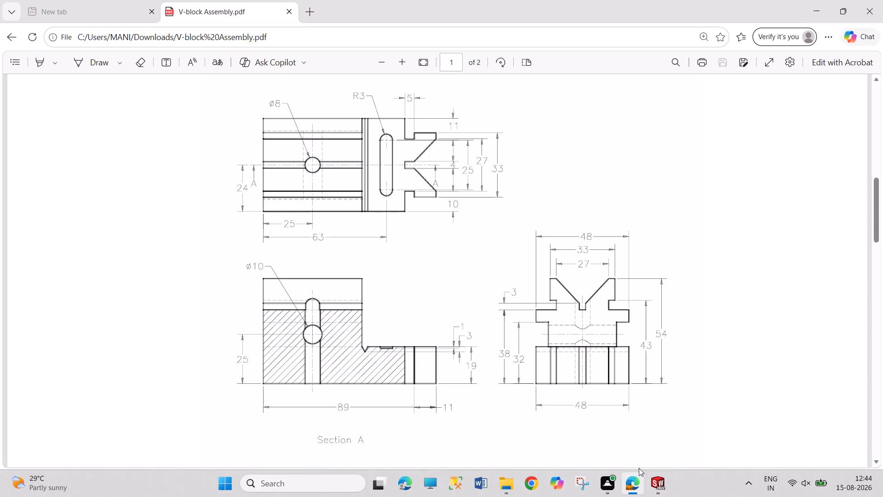
pyautogui.click(640, 445)
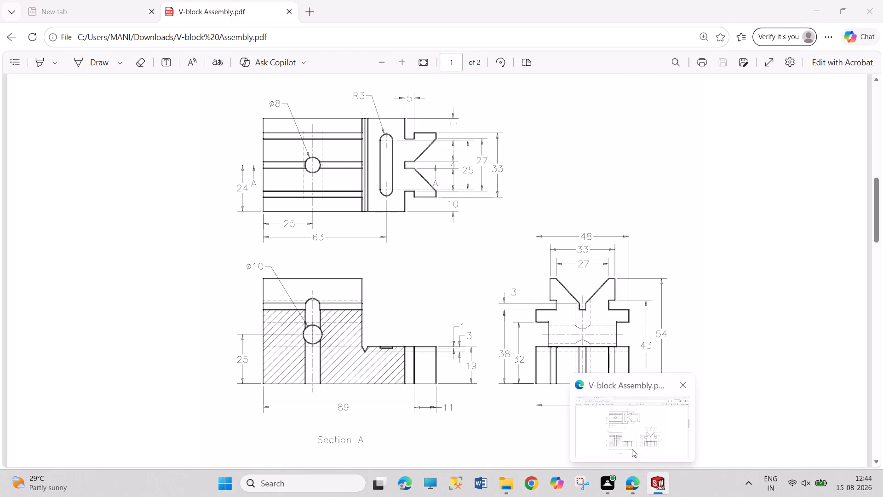
pyautogui.moveTo(732, 350); pyautogui.dragTo(736, 351, button='right')
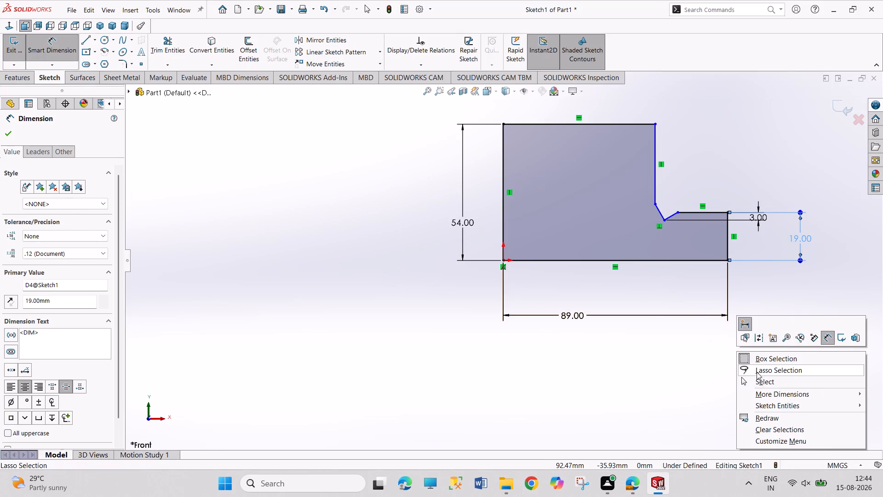
pyautogui.click(757, 381)
# Delete the two slanted V-notch lines between the step's vertical line and the ledge, along with their attached dimension.
pyautogui.rightClick(662, 214)
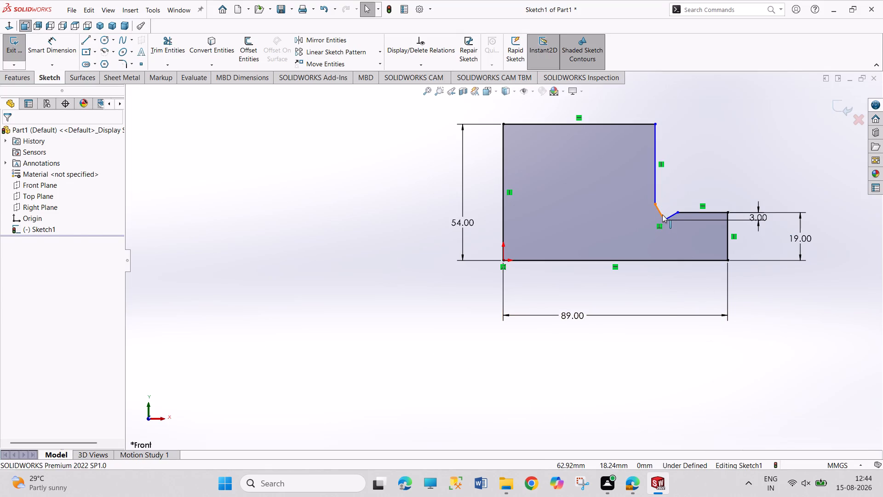
pyautogui.click(688, 363)
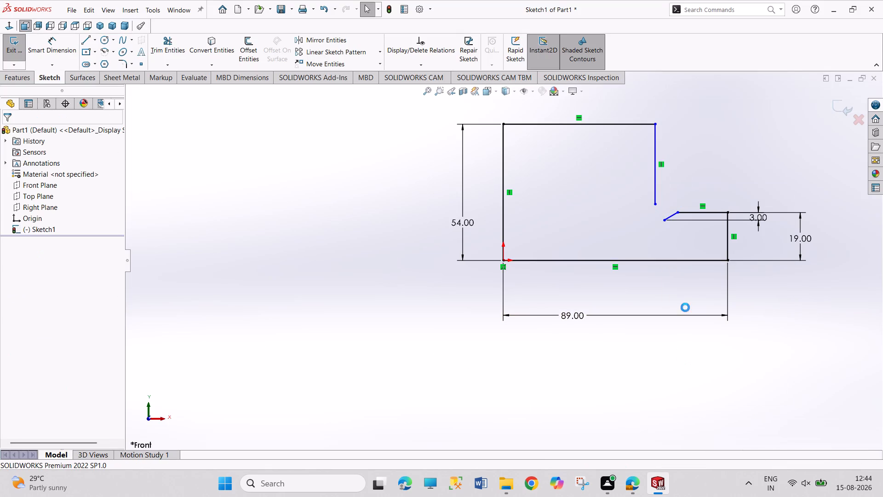
pyautogui.moveTo(664, 221); pyautogui.dragTo(659, 208)
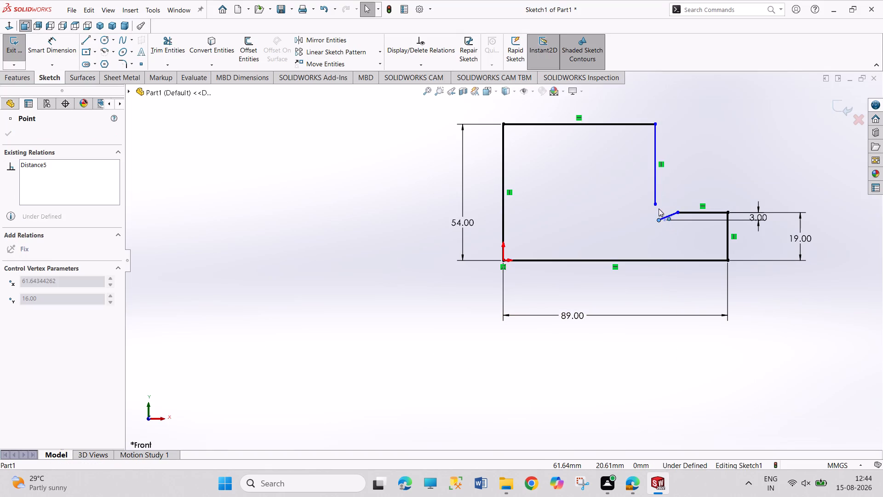
pyautogui.moveTo(659, 208); pyautogui.dragTo(659, 208)
pyautogui.doubleClick(658, 206)
pyautogui.rightClick(668, 217)
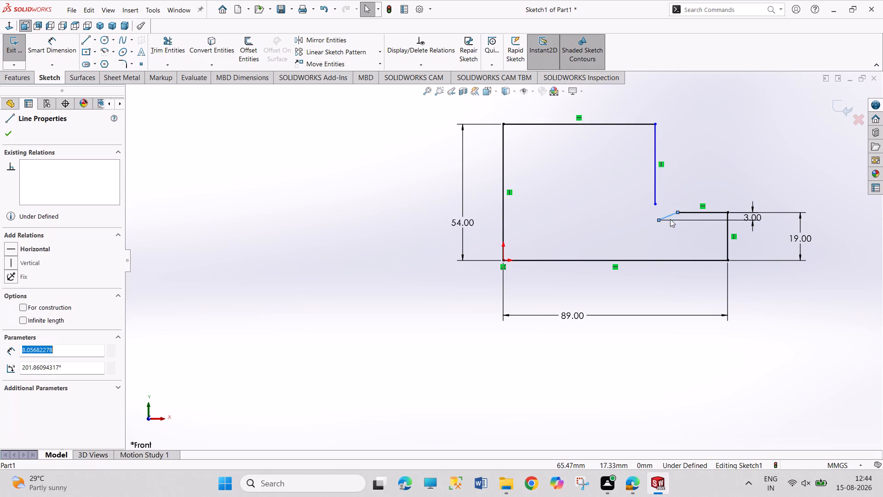
pyautogui.click(696, 367)
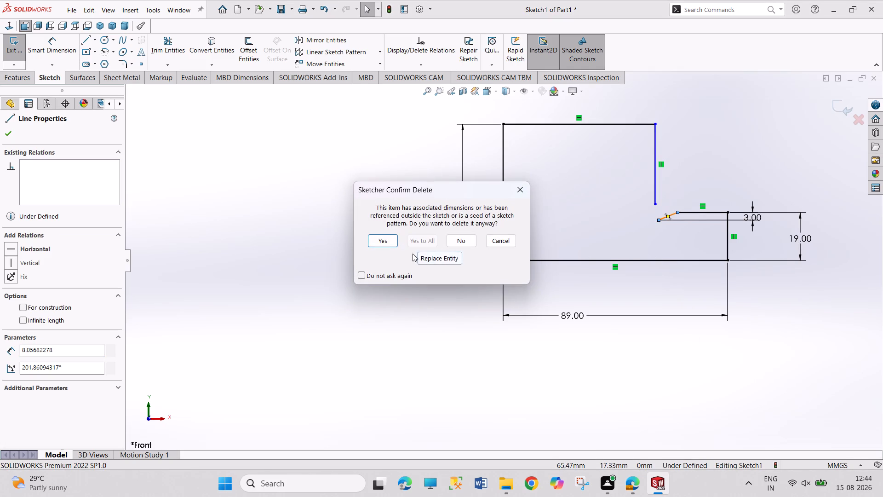
pyautogui.click(389, 243)
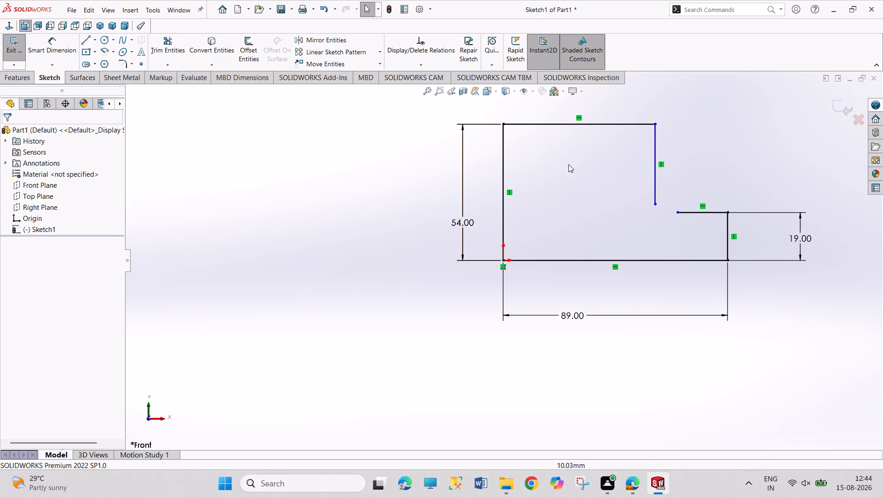
# Close the profile by making the ledge's open endpoint coincident with the lower endpoint of the step's vertical line.
pyautogui.click(676, 212)
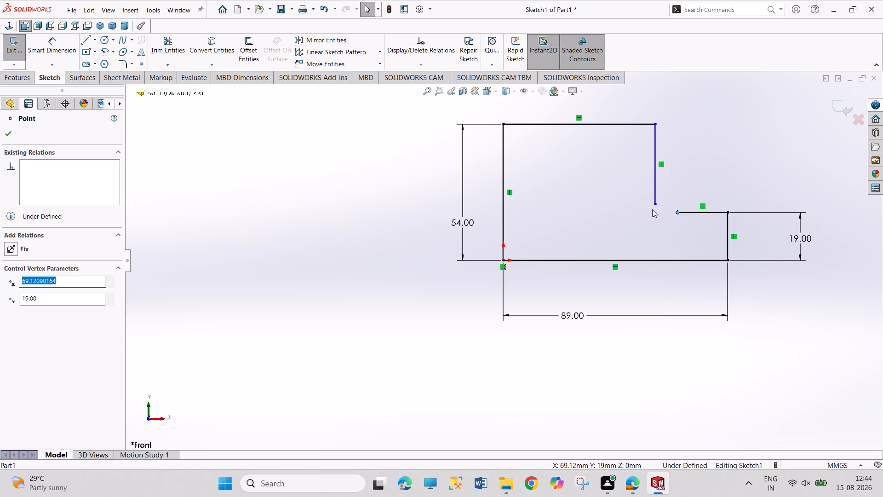
pyautogui.keyDown('ctrl'); pyautogui.click(655, 206); pyautogui.keyUp('ctrl')
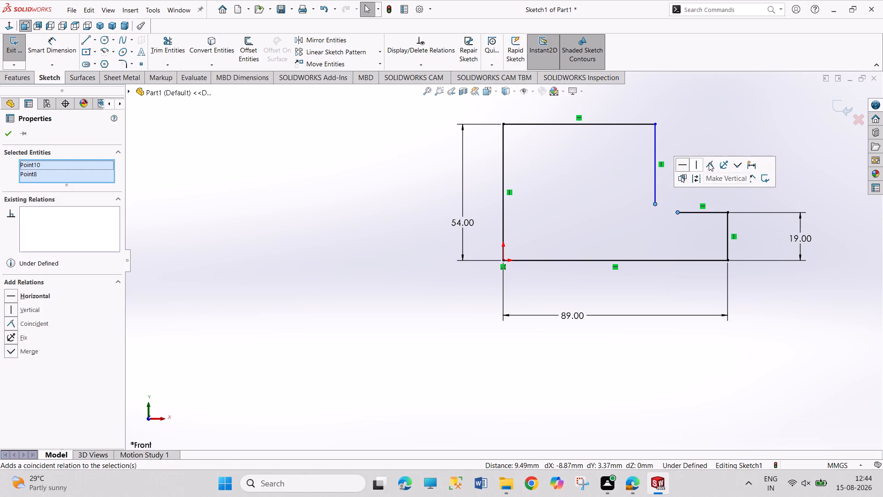
pyautogui.click(709, 163)
pyautogui.click(724, 118)
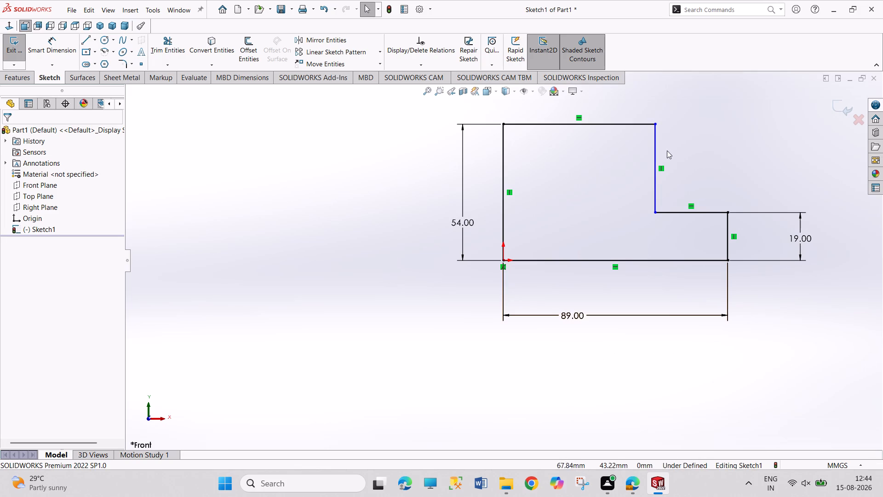
# Move the step's vertical line toward the origin to shorten the upper block.
pyautogui.moveTo(655, 151); pyautogui.dragTo(633, 149)
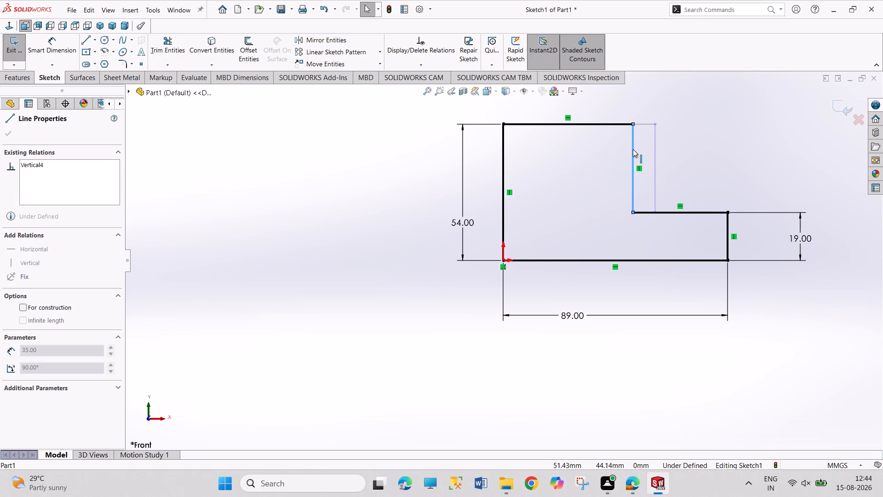
pyautogui.moveTo(633, 149); pyautogui.dragTo(643, 150)
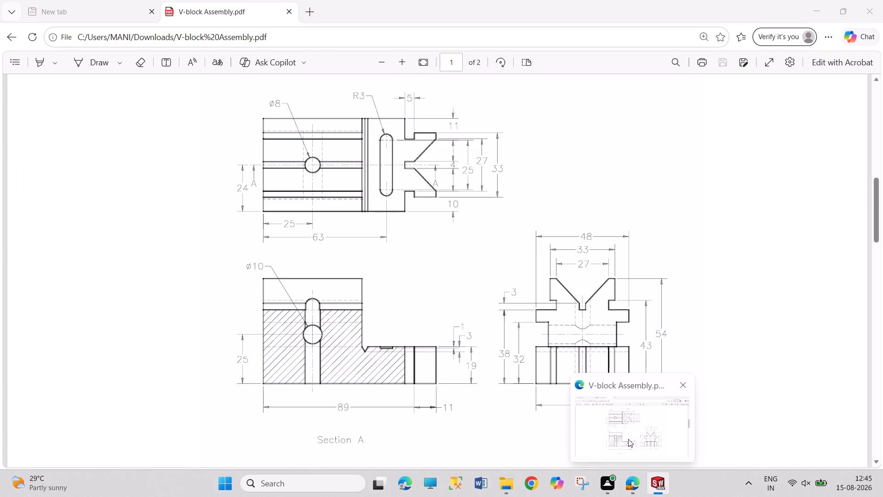
# Switch to the V-block Assembly PDF in Edge and examine the isometric figure against the dimensioned top, section and end views.
pyautogui.click(628, 439)
pyautogui.scroll(7, 514, 338)
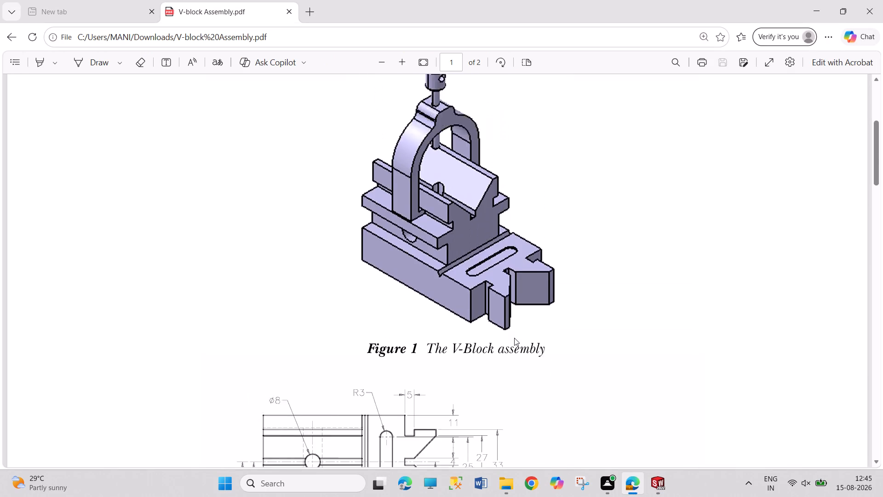
pyautogui.scroll(-3, 514, 338)
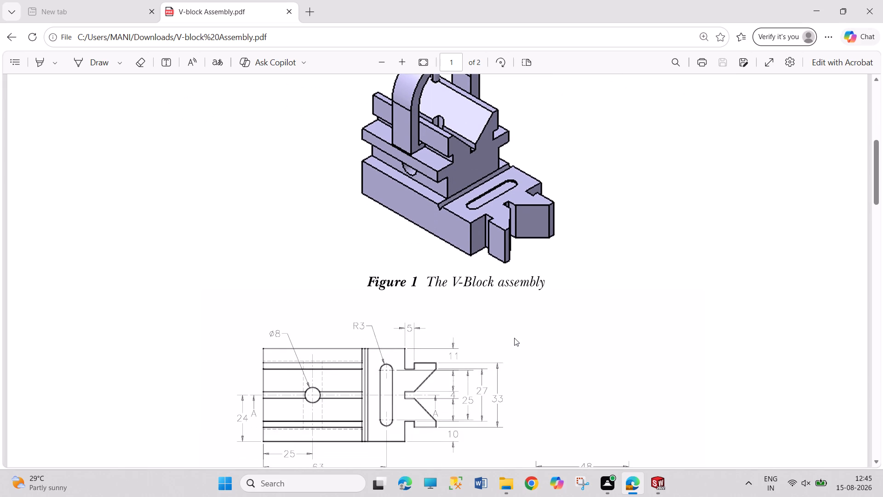
pyautogui.scroll(-2, 514, 338)
pyautogui.scroll(2, 514, 338)
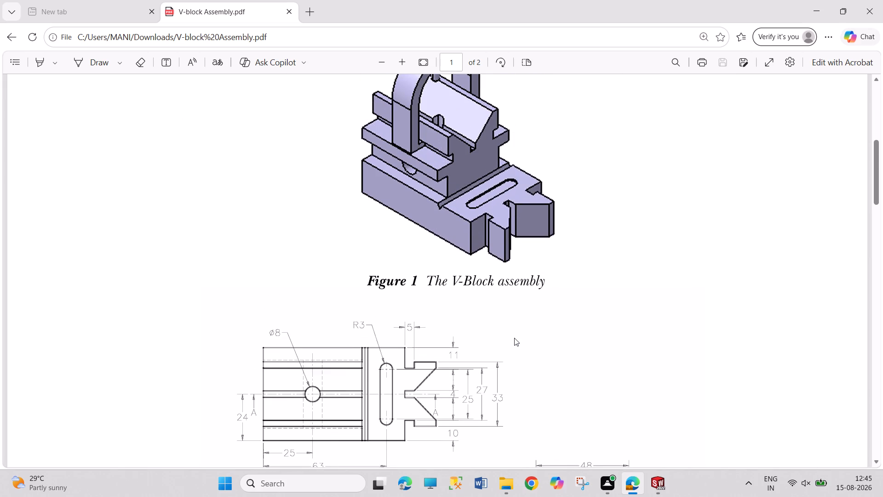
pyautogui.scroll(-4, 514, 338)
pyautogui.scroll(1, 514, 338)
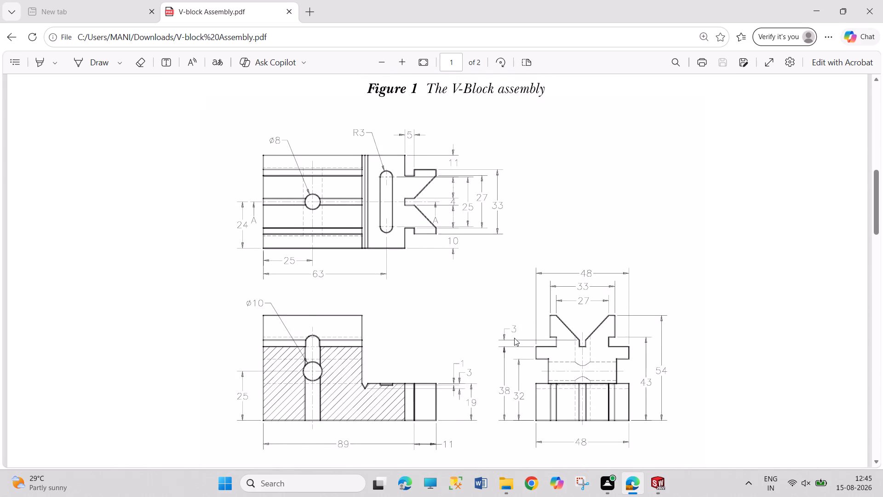
pyautogui.scroll(2, 514, 338)
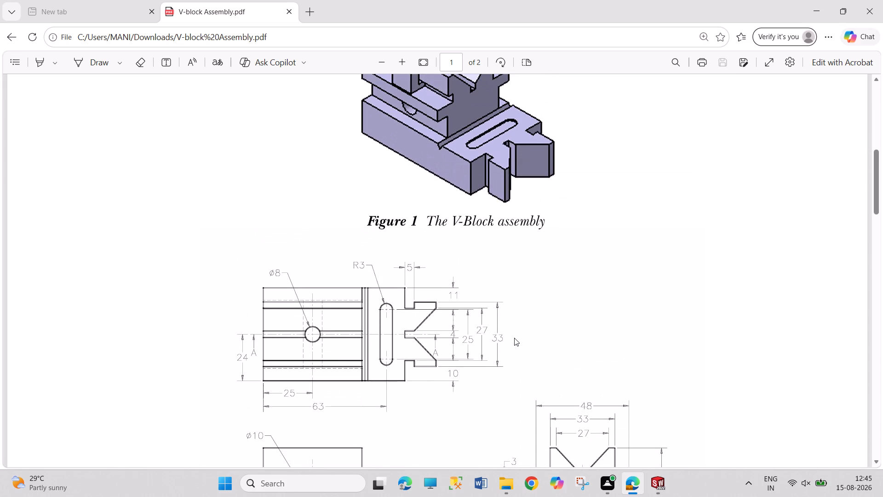
pyautogui.scroll(-3, 514, 338)
pyautogui.scroll(1, 514, 338)
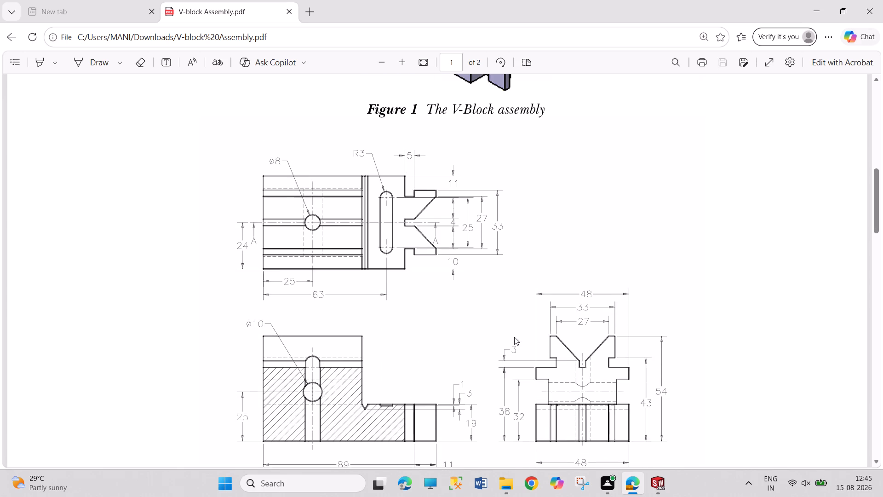
pyautogui.scroll(3, 516, 329)
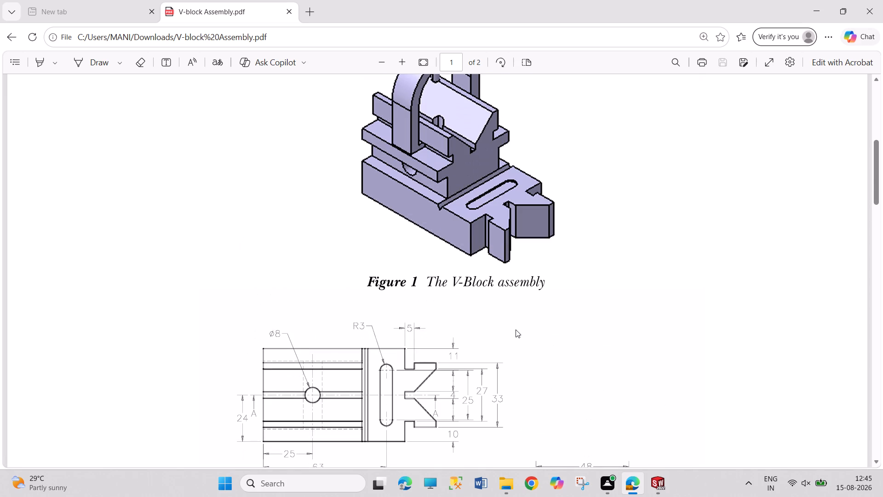
pyautogui.scroll(-4, 516, 329)
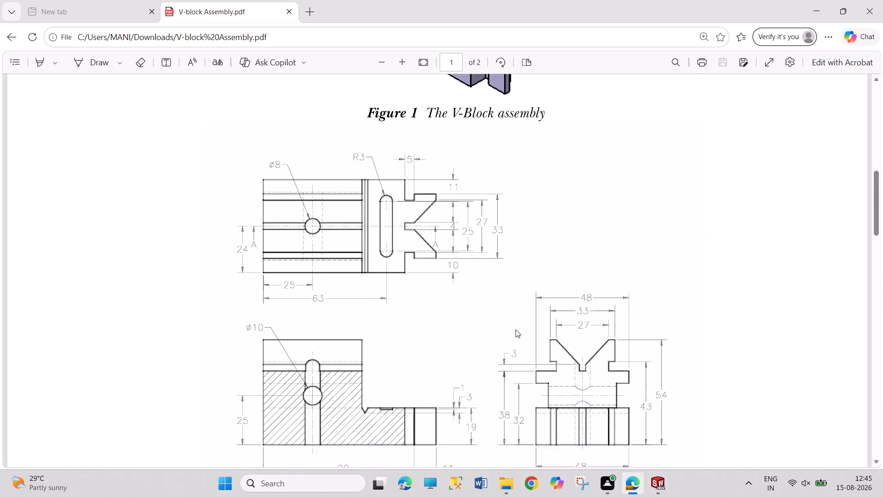
pyautogui.scroll(1, 516, 329)
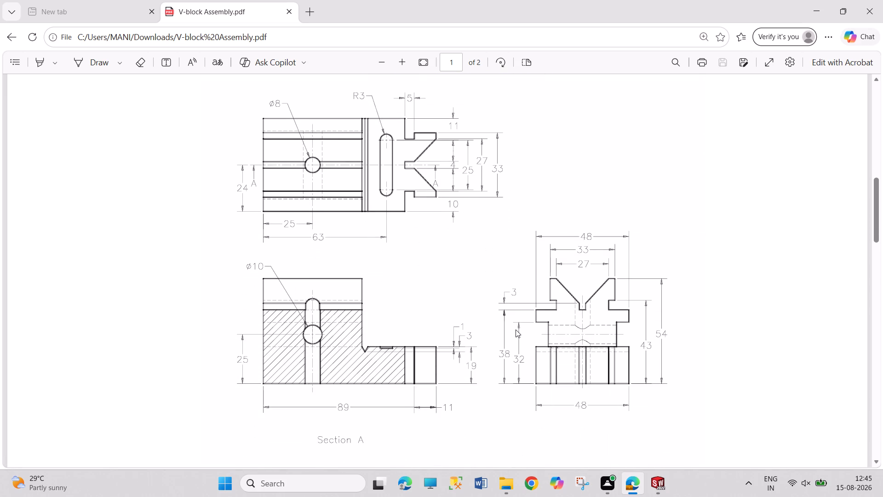
pyautogui.scroll(2, 516, 329)
pyautogui.scroll(-2, 516, 330)
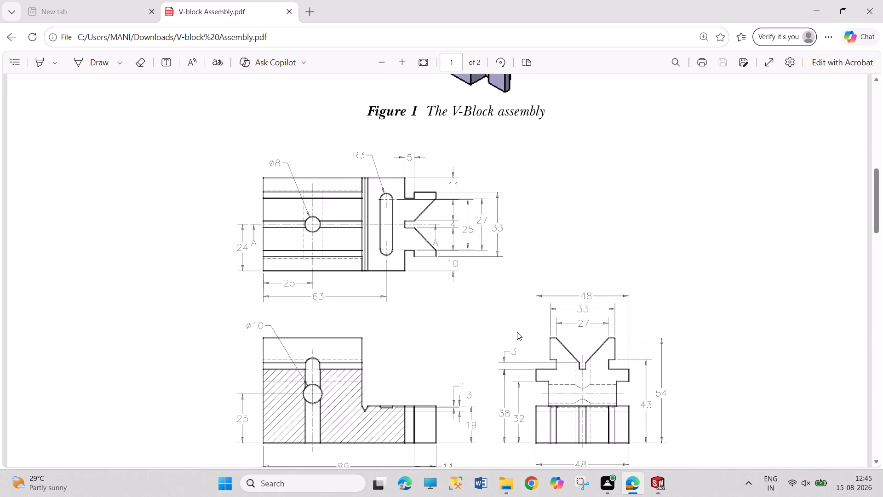
pyautogui.scroll(-1, 517, 332)
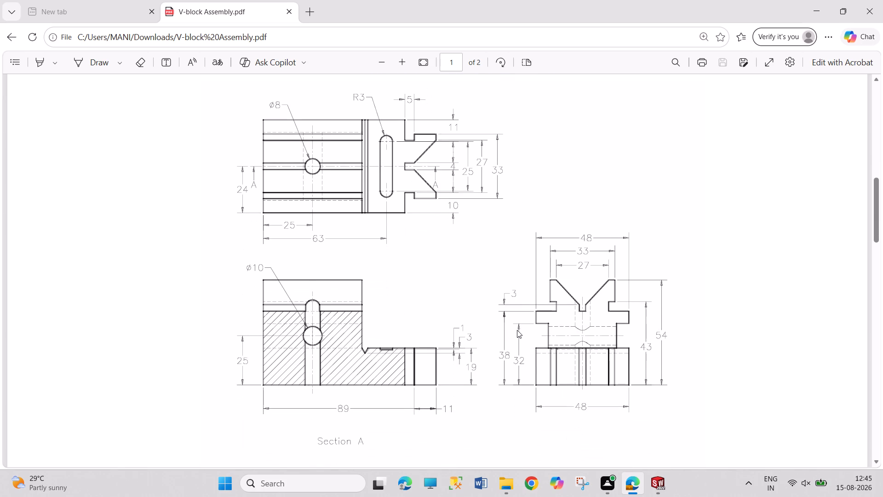
pyautogui.scroll(4, 517, 330)
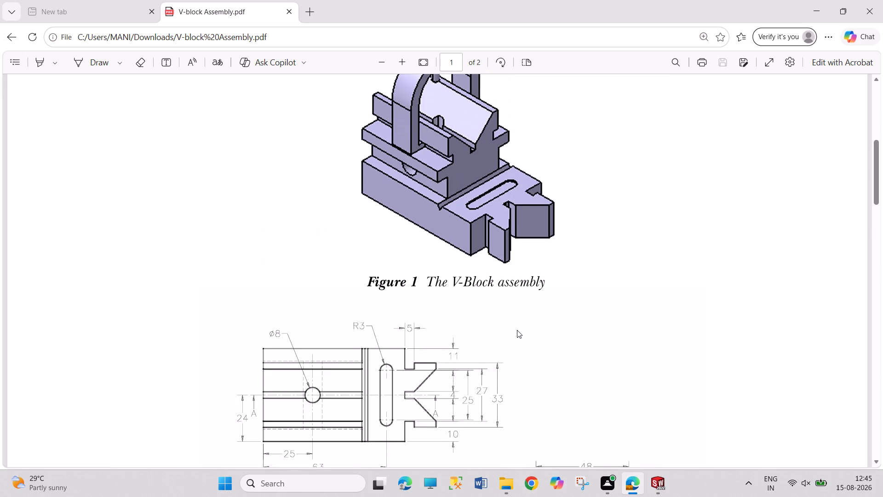
pyautogui.scroll(-4, 517, 330)
pyautogui.scroll(3, 517, 330)
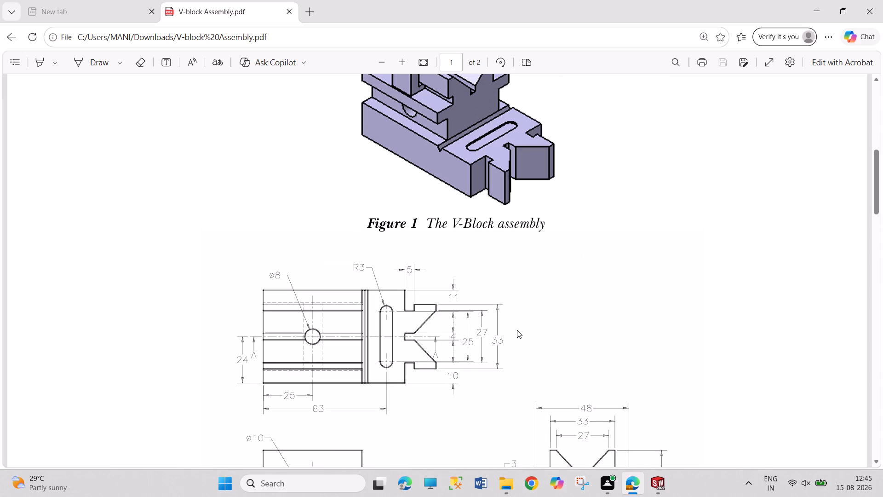
pyautogui.scroll(-2, 517, 330)
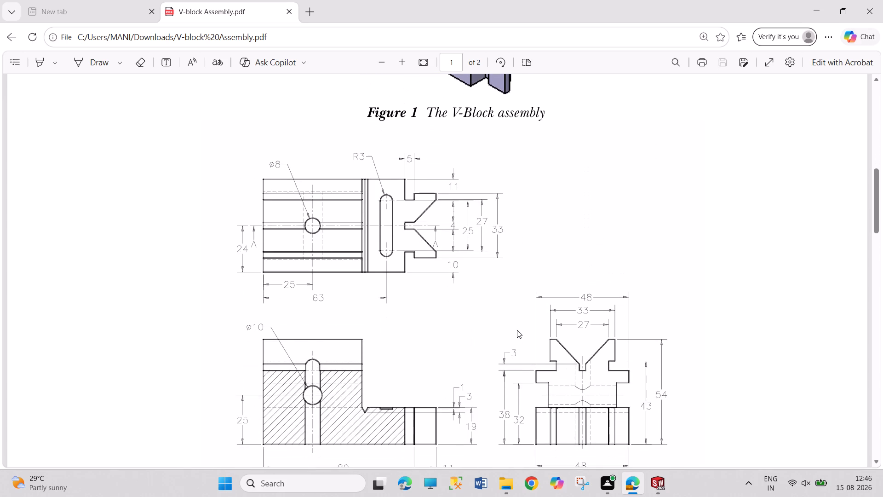
pyautogui.scroll(-1, 517, 330)
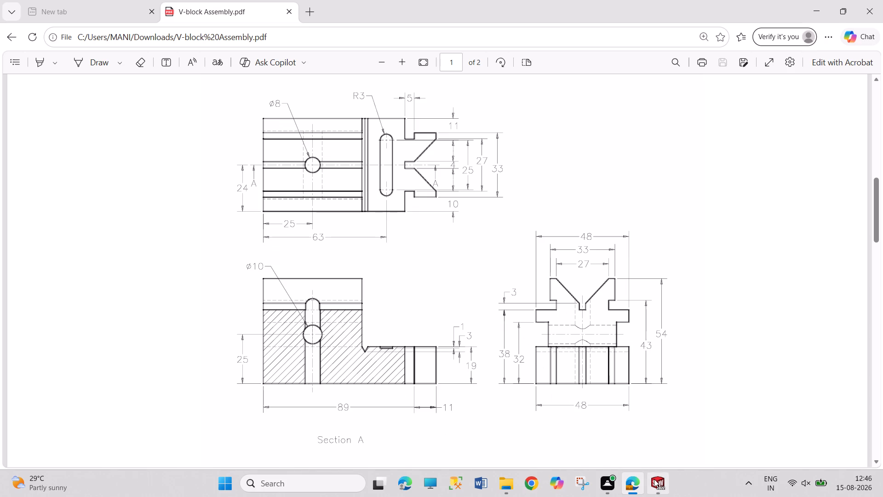
# Return to SOLIDWORKS and delete the upper block's two vertical lines and its top line, along with the attached height dimension.
pyautogui.click(654, 479)
pyautogui.moveTo(683, 137); pyautogui.dragTo(677, 167)
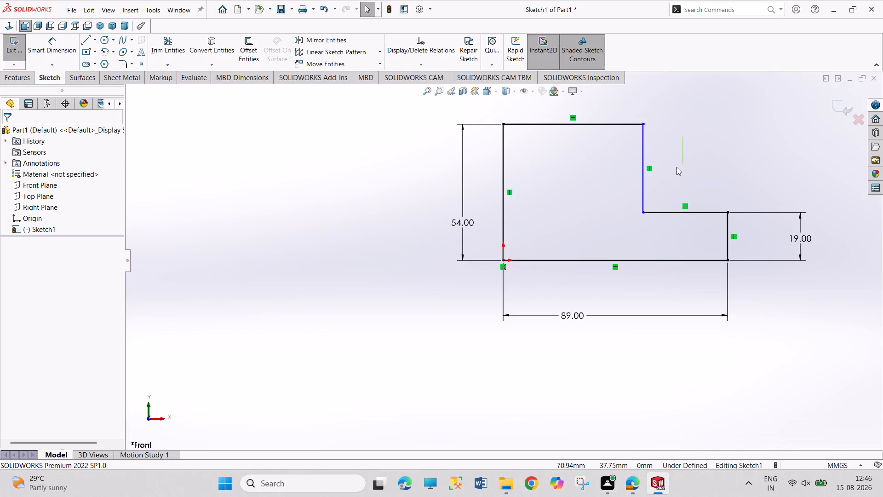
pyautogui.moveTo(677, 167); pyautogui.dragTo(471, 172)
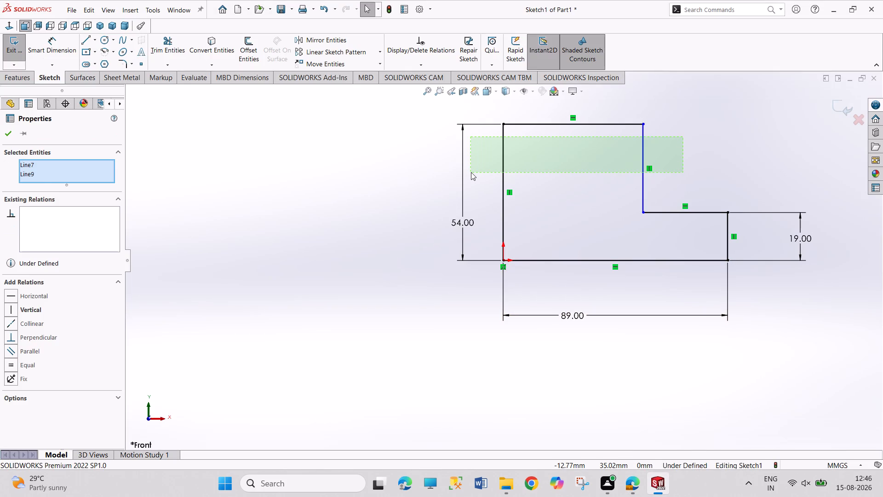
pyautogui.press('Delete')
pyautogui.click(541, 124)
pyautogui.press('Delete')
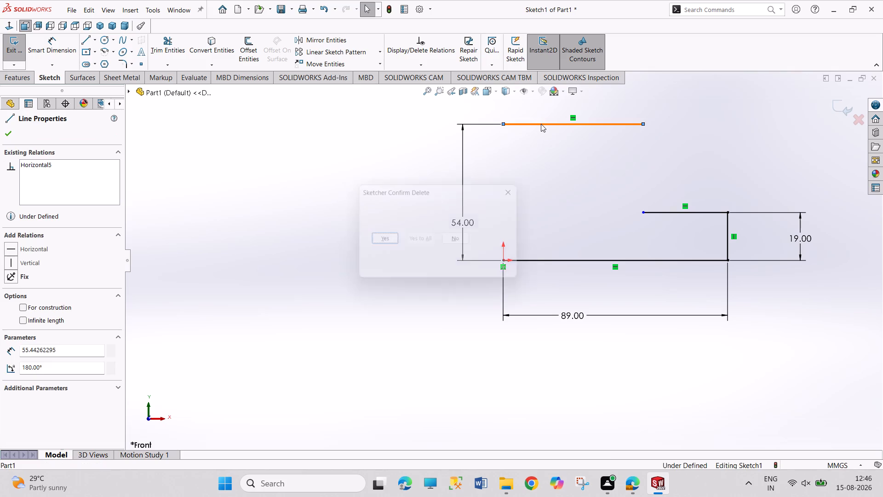
pyautogui.click(396, 238)
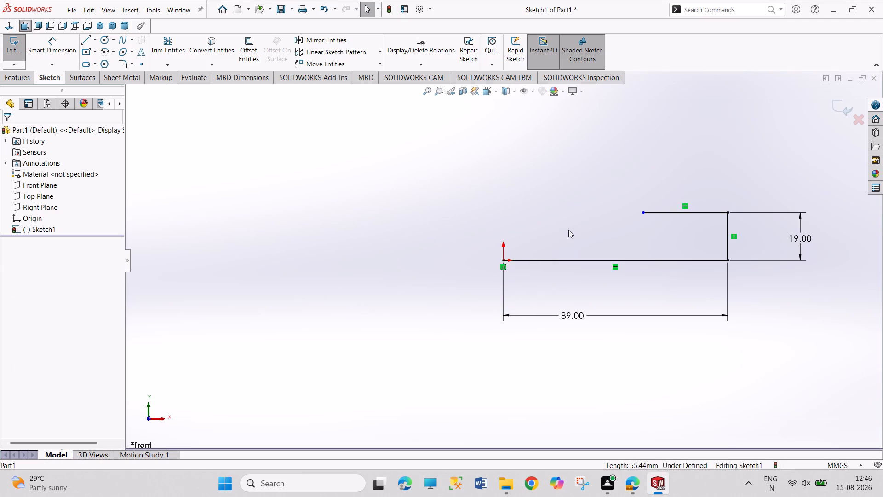
# Extend the ledge line to directly above the origin and close the base rectangle with a vertical line from the origin.
pyautogui.moveTo(642, 213); pyautogui.dragTo(630, 212)
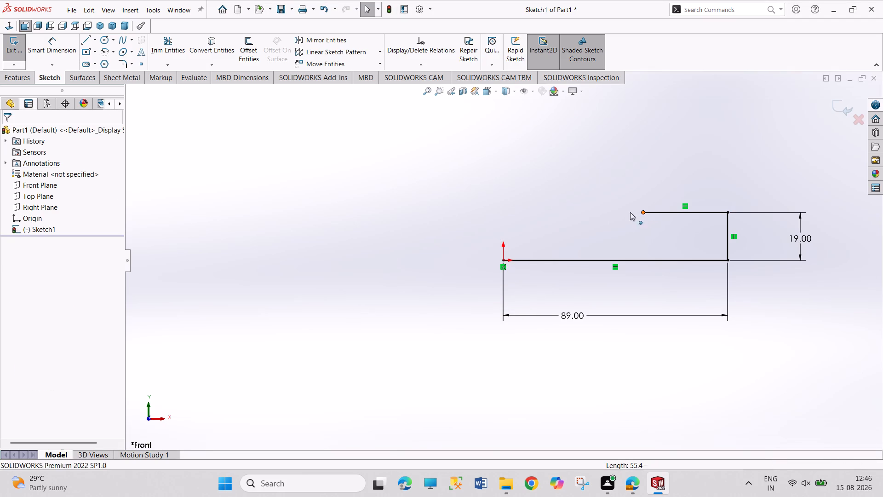
pyautogui.moveTo(630, 212); pyautogui.dragTo(505, 212)
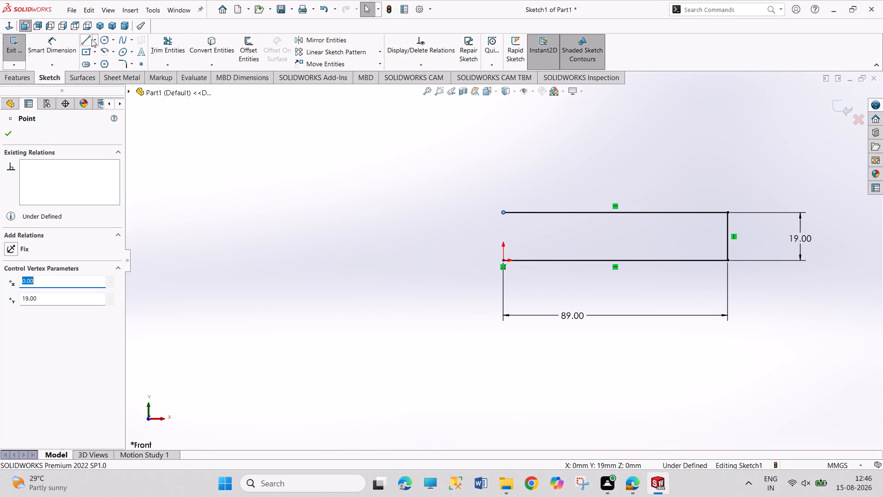
pyautogui.click(89, 39)
pyautogui.click(502, 260)
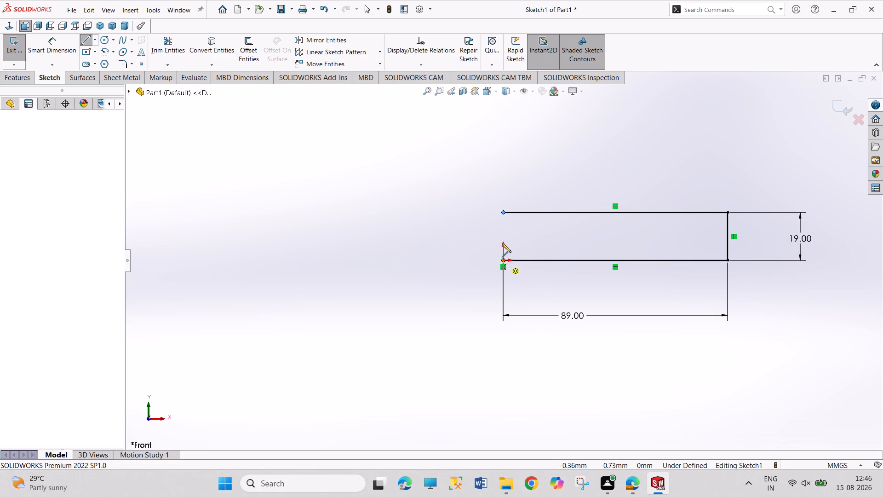
pyautogui.click(504, 211)
pyautogui.rightClick(516, 178)
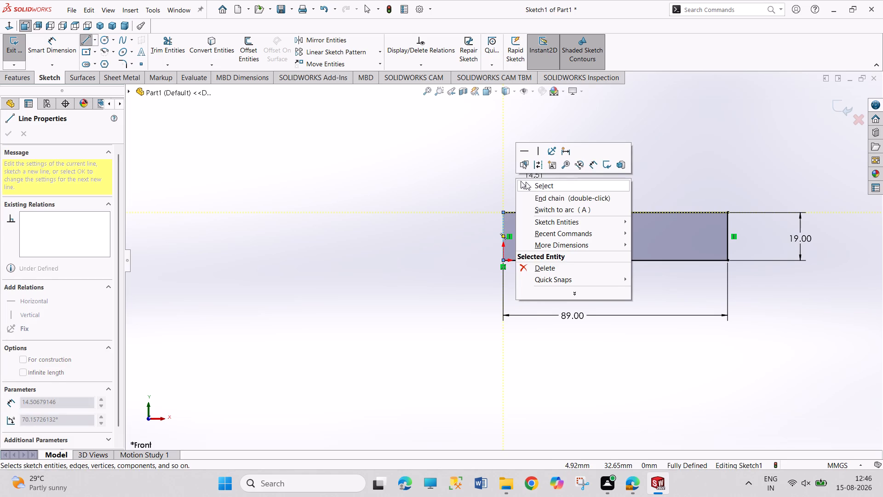
pyautogui.click(526, 182)
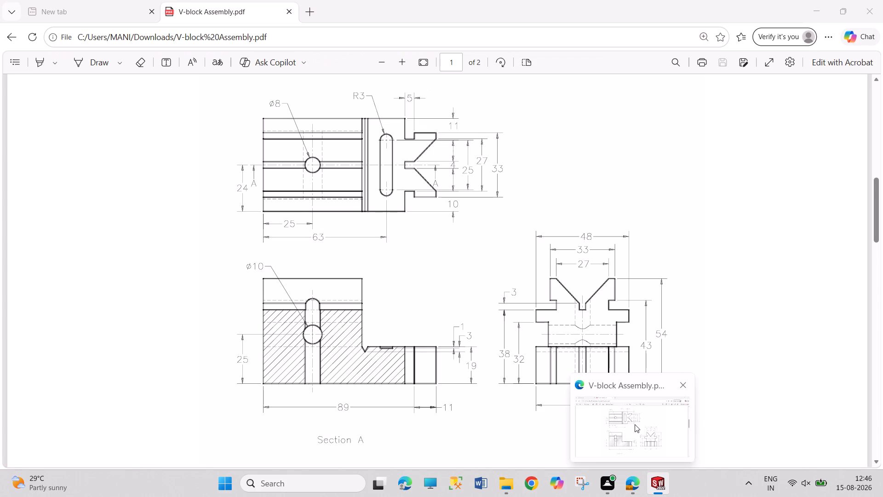
# Set the base rectangle's length to 100 mm.
pyautogui.doubleClick(579, 313)
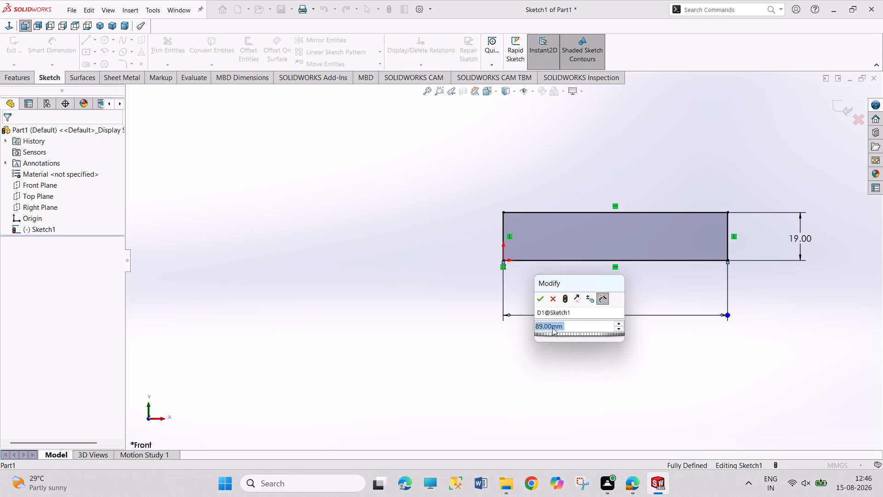
pyautogui.click(573, 326)
pyautogui.moveTo(573, 326); pyautogui.dragTo(519, 322)
pyautogui.write('89')
pyautogui.write('+11')
pyautogui.press('Return')
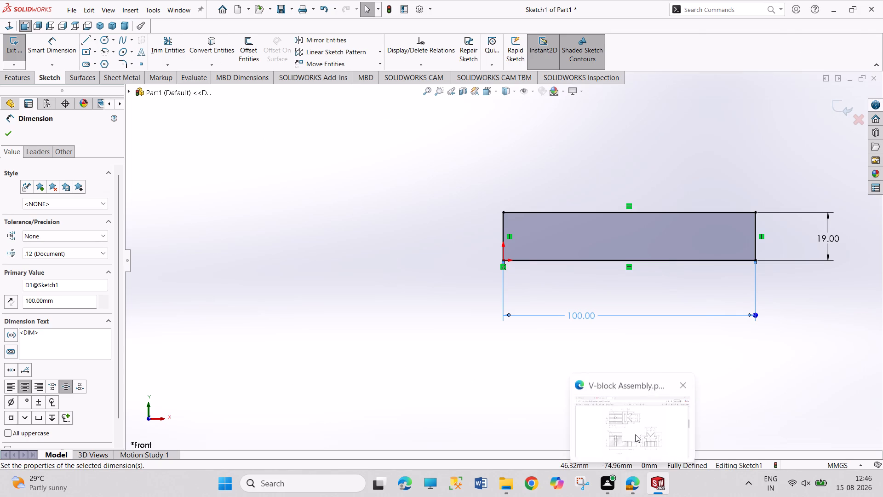
# Extrude the base rectangle 48 mm with a Mid Plane end condition, checking the width against the V-block Assembly PDF in Edge.
pyautogui.click(9, 40)
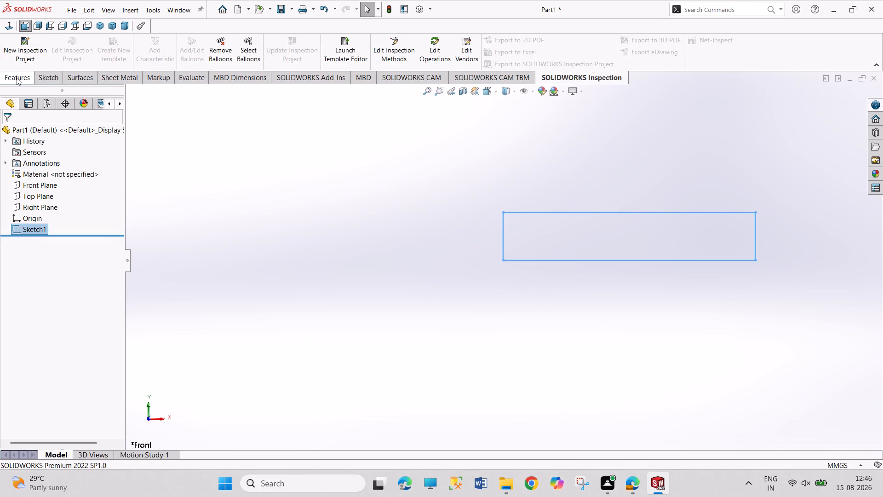
pyautogui.click(17, 77)
pyautogui.click(19, 60)
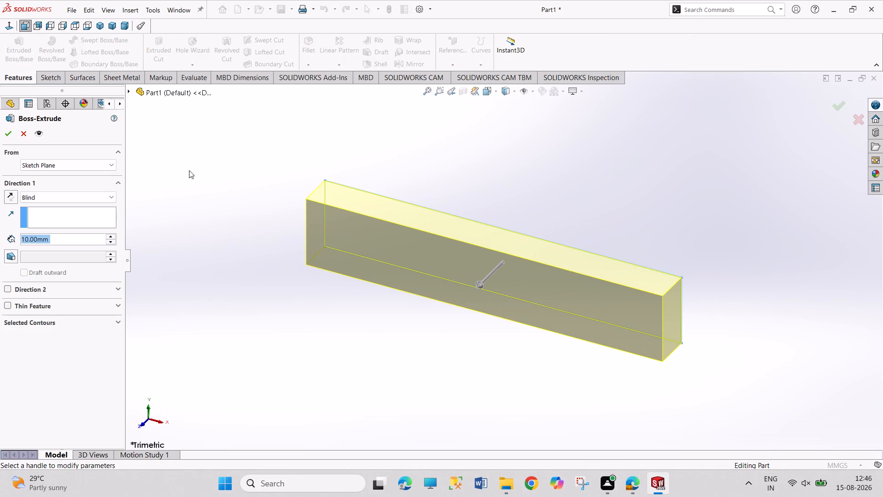
pyautogui.click(88, 196)
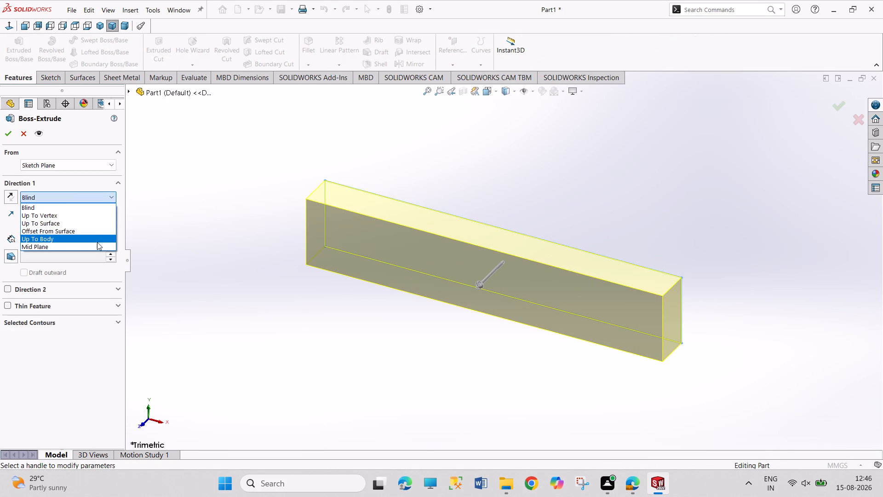
pyautogui.click(97, 244)
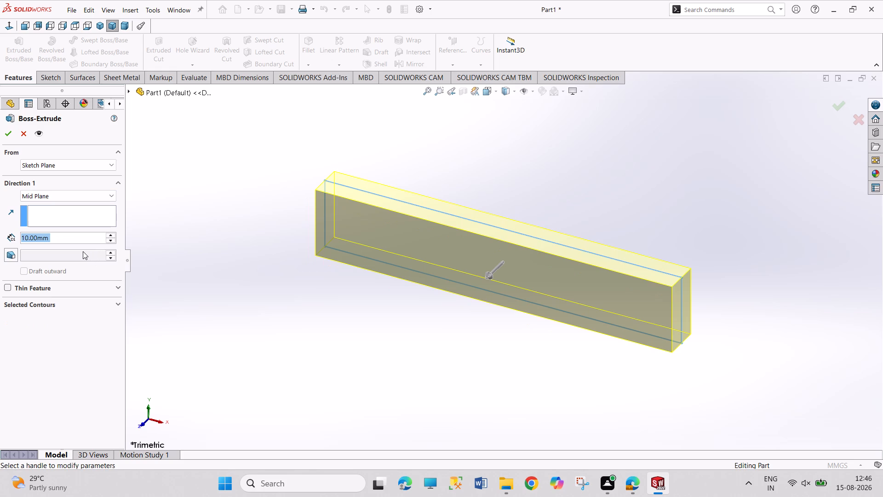
pyautogui.write('48/')
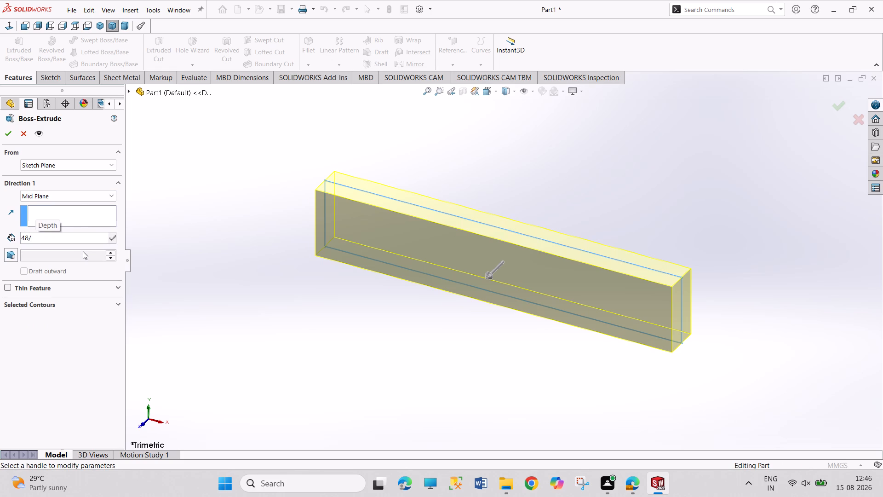
pyautogui.press('2')
pyautogui.press('Return')
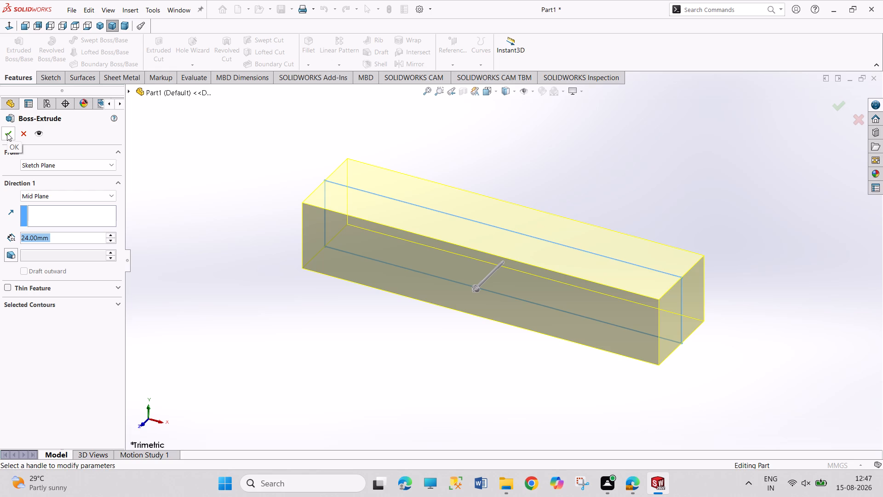
pyautogui.write('48')
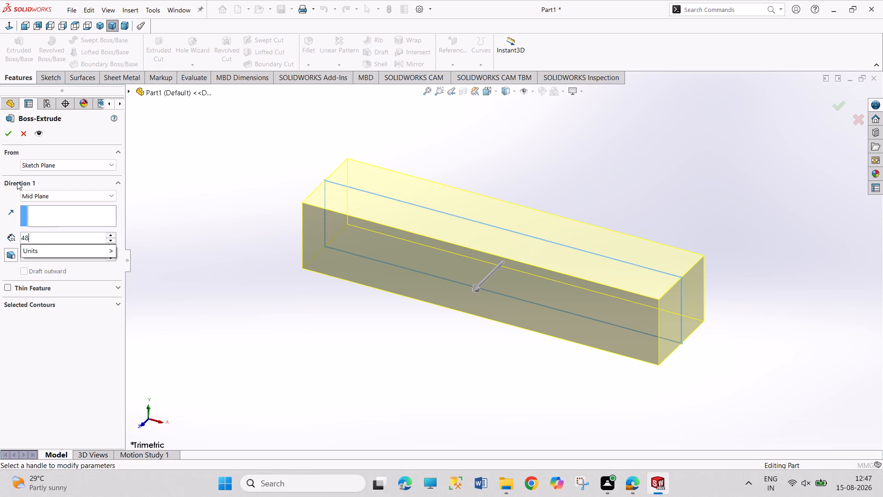
pyautogui.press('Return')
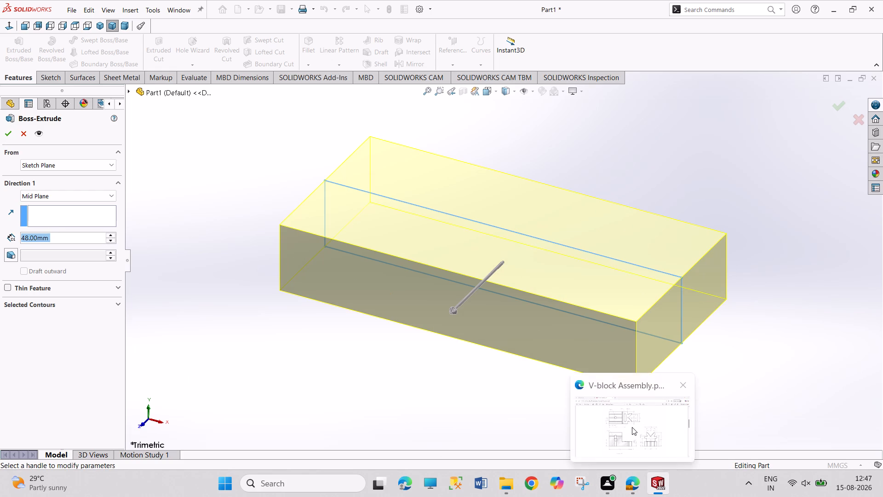
pyautogui.click(632, 427)
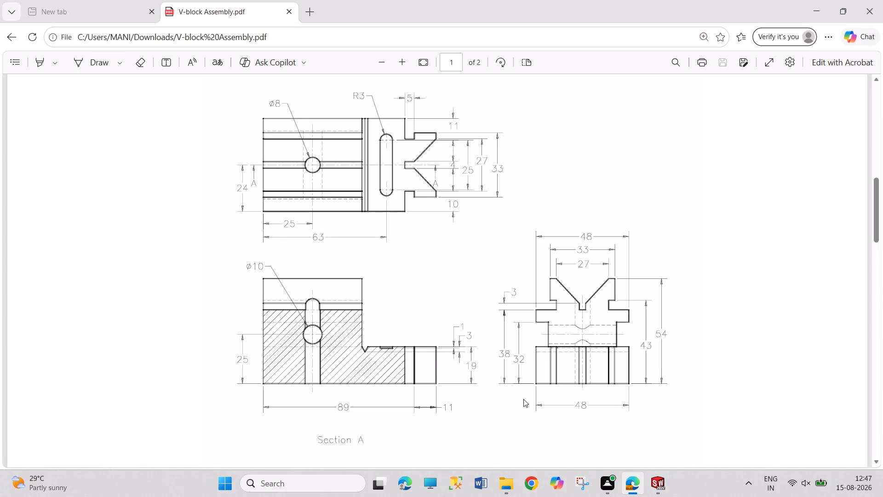
pyautogui.scroll(6, 523, 399)
pyautogui.scroll(-3, 523, 399)
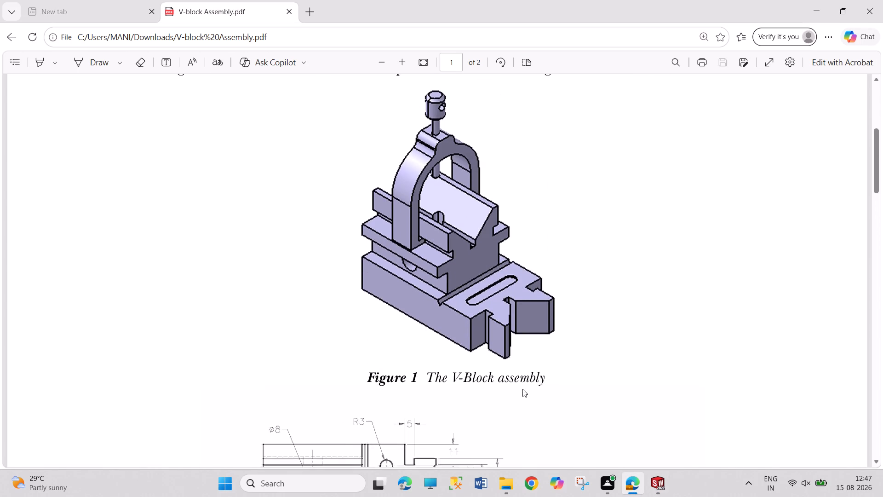
pyautogui.scroll(-1, 522, 389)
pyautogui.click(651, 485)
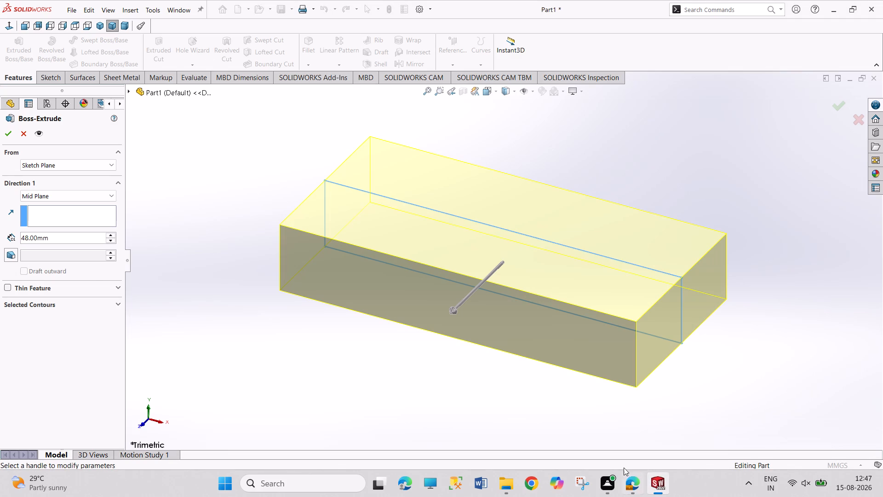
pyautogui.click(4, 132)
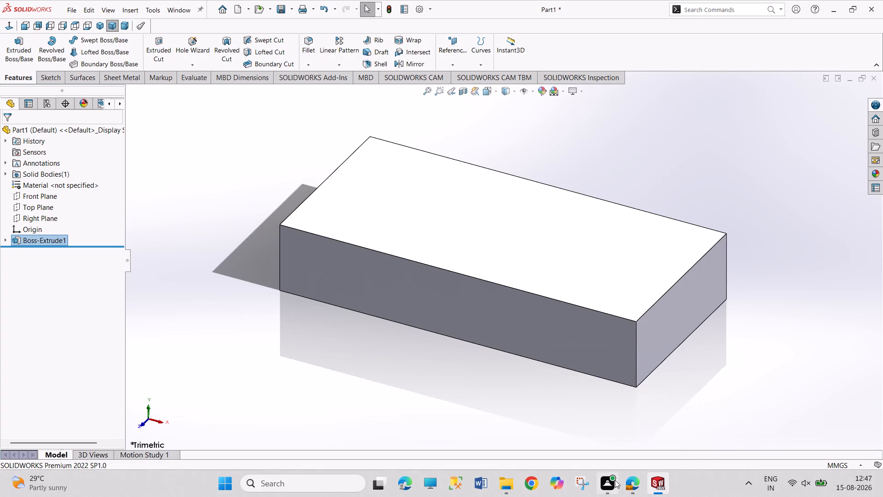
# After consulting the PDF's top view, sketch a stepped corner notch on the block's top face, with a 5 mm jog and 24 mm line to the end edge.
pyautogui.click(625, 488)
pyautogui.scroll(-2, 535, 380)
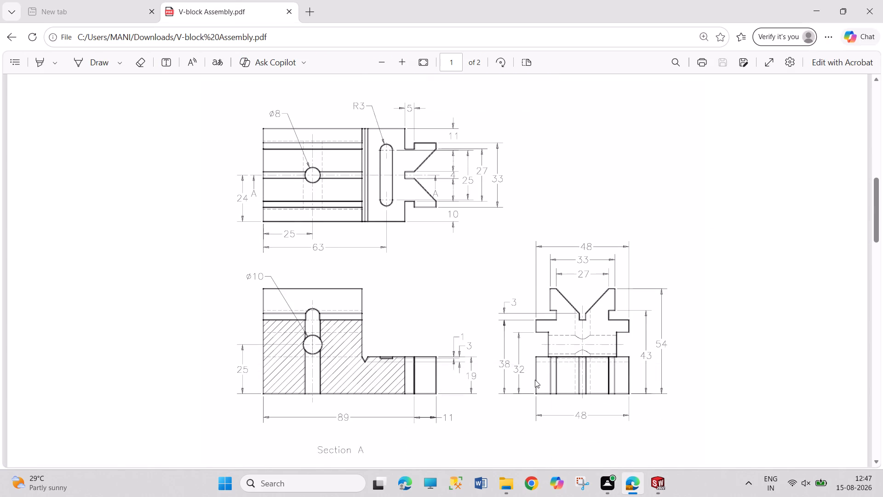
pyautogui.scroll(1, 535, 380)
pyautogui.click(656, 485)
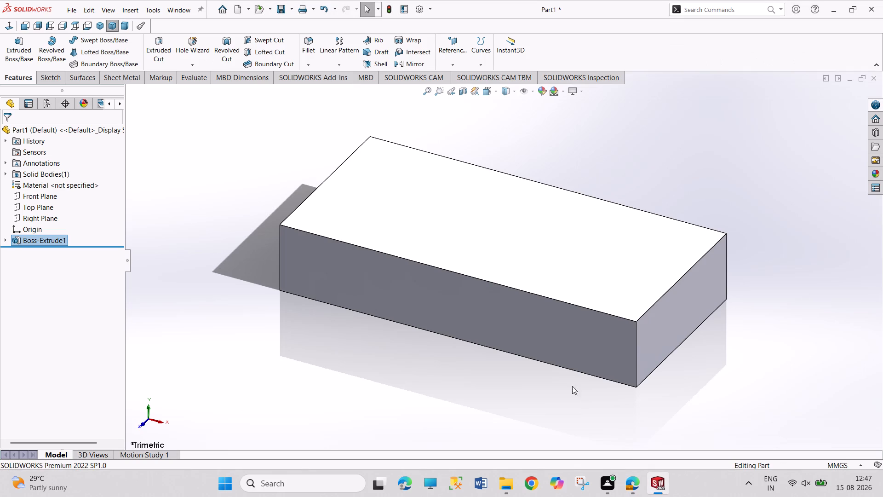
pyautogui.click(588, 276)
pyautogui.click(630, 248)
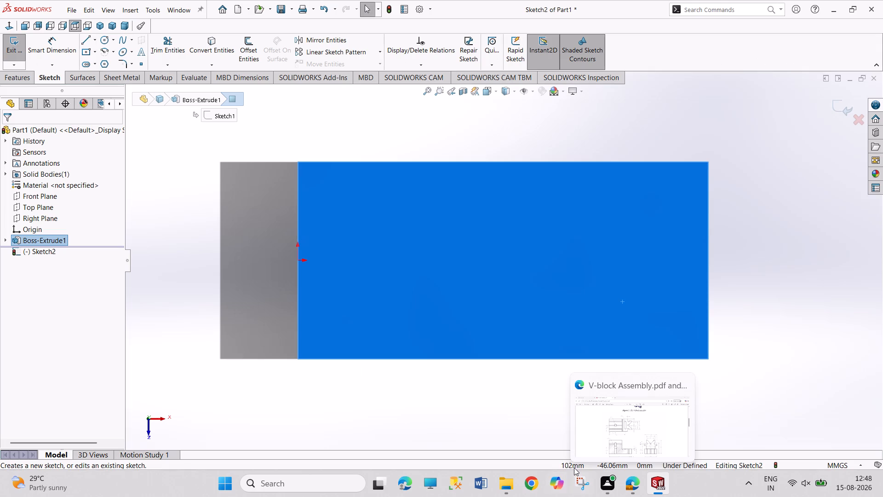
pyautogui.click(86, 40)
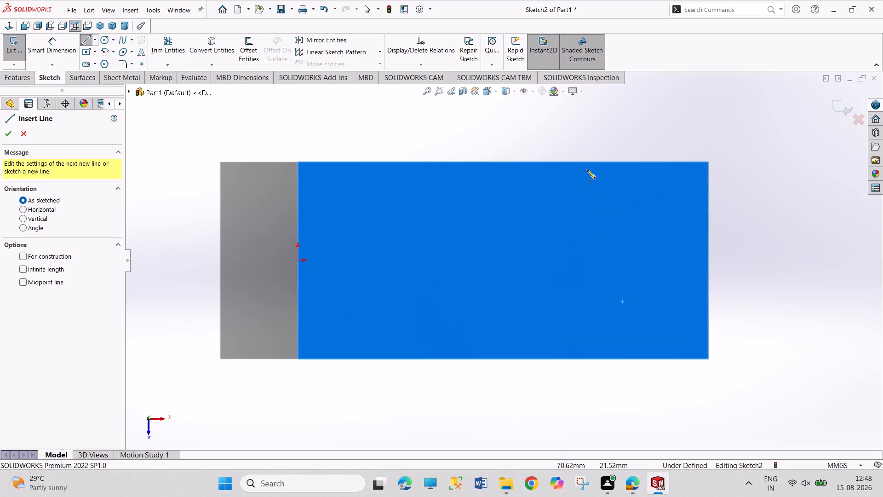
pyautogui.click(586, 161)
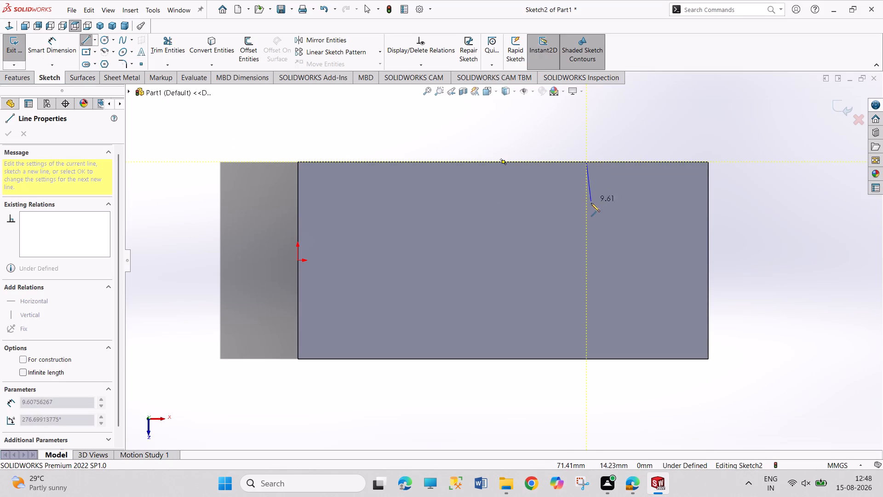
pyautogui.click(585, 210)
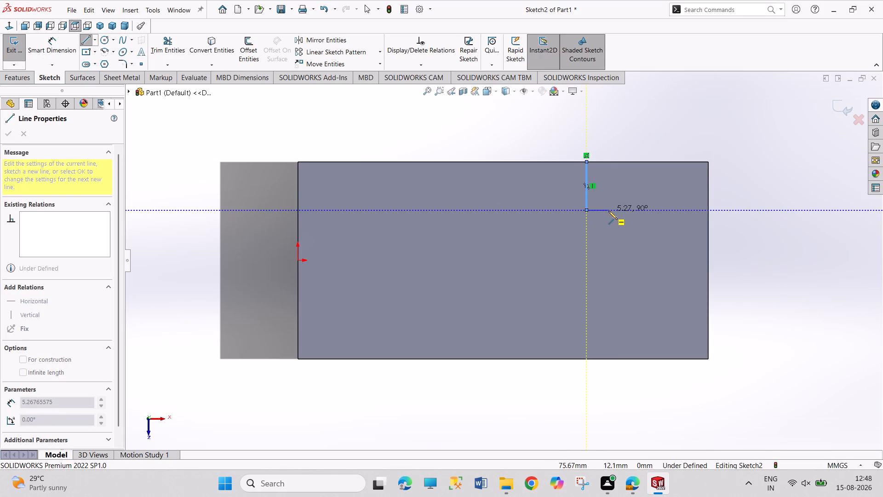
pyautogui.click(608, 211)
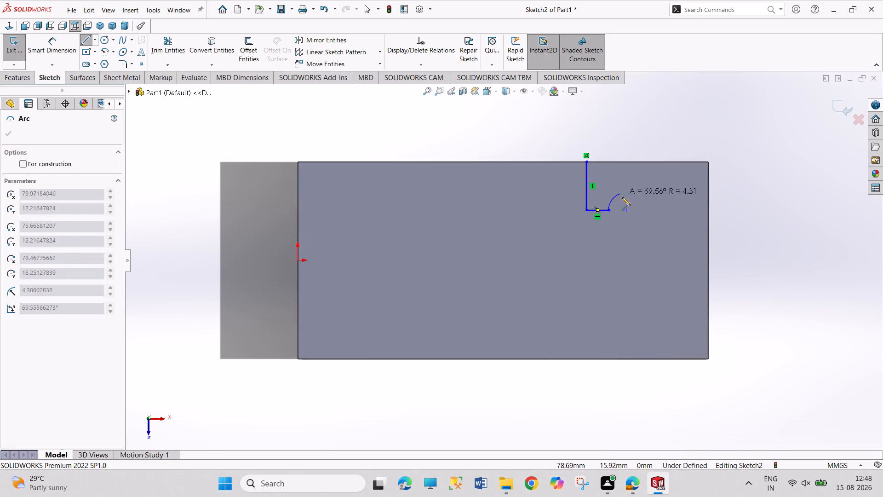
pyautogui.click(85, 41)
pyautogui.click(86, 41)
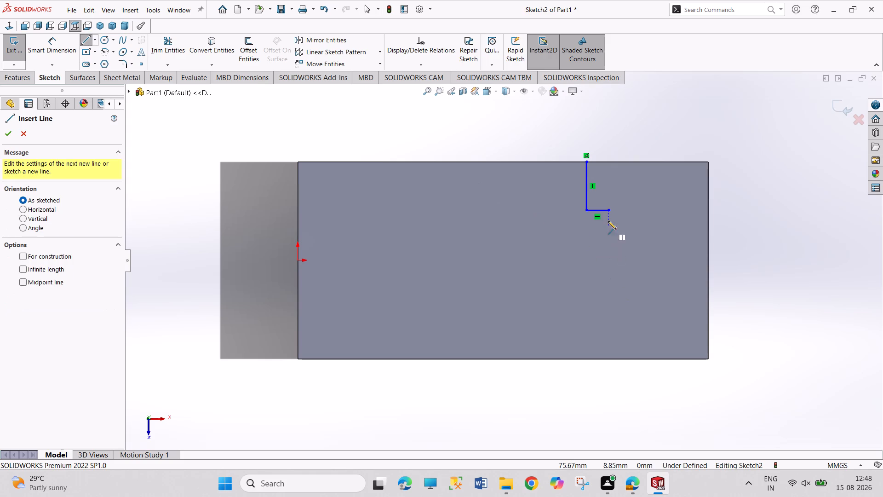
pyautogui.click(610, 211)
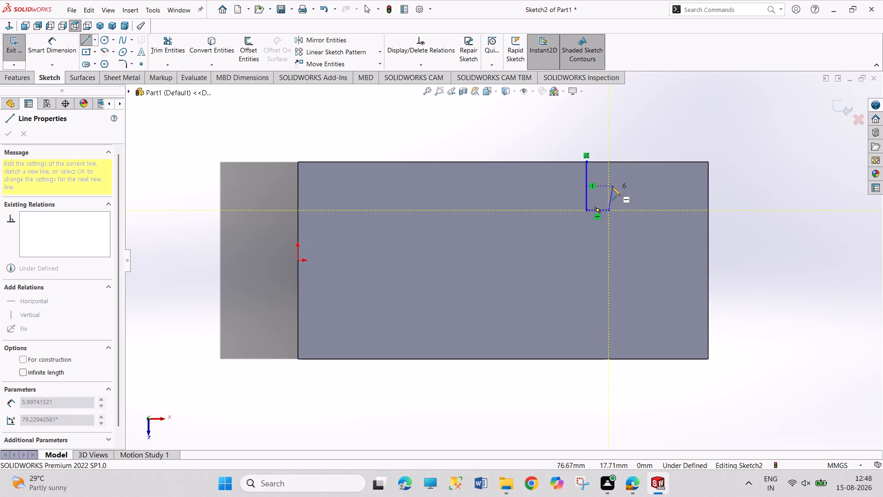
pyautogui.click(609, 185)
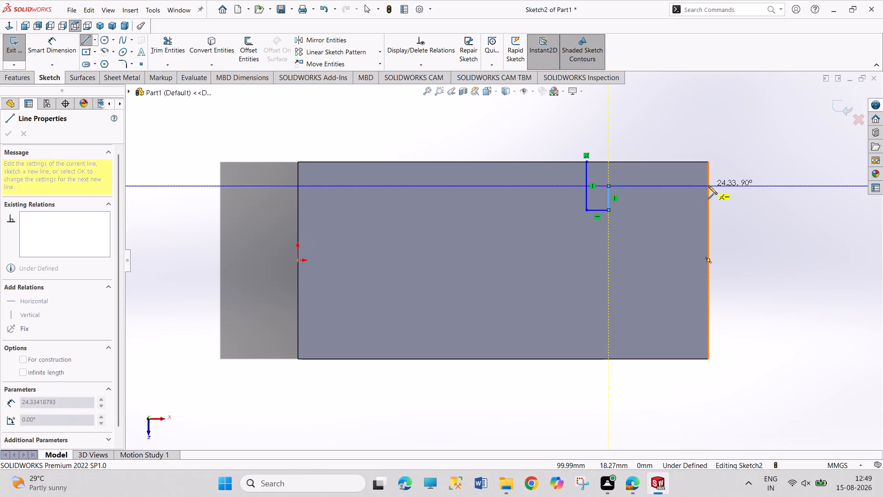
pyautogui.click(708, 185)
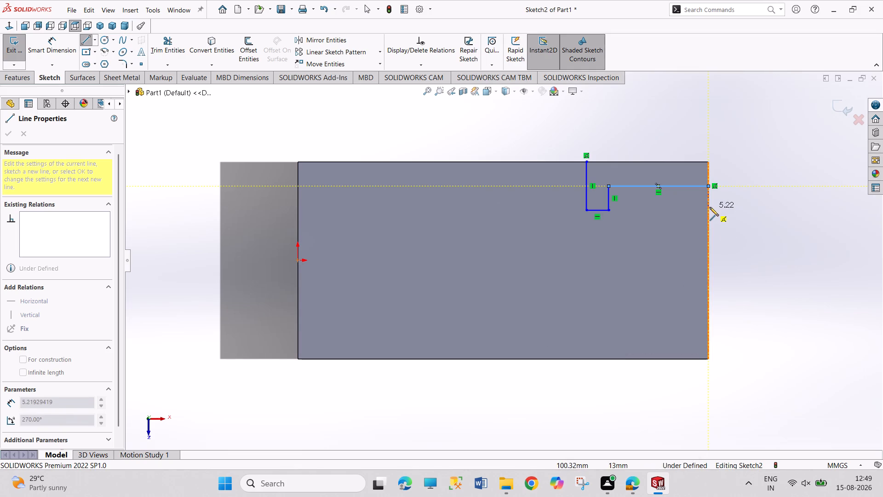
# Continue the profile down the end edge, diagonally inward, and around an open rectangular slot with sides about 8 mm long.
pyautogui.click(709, 202)
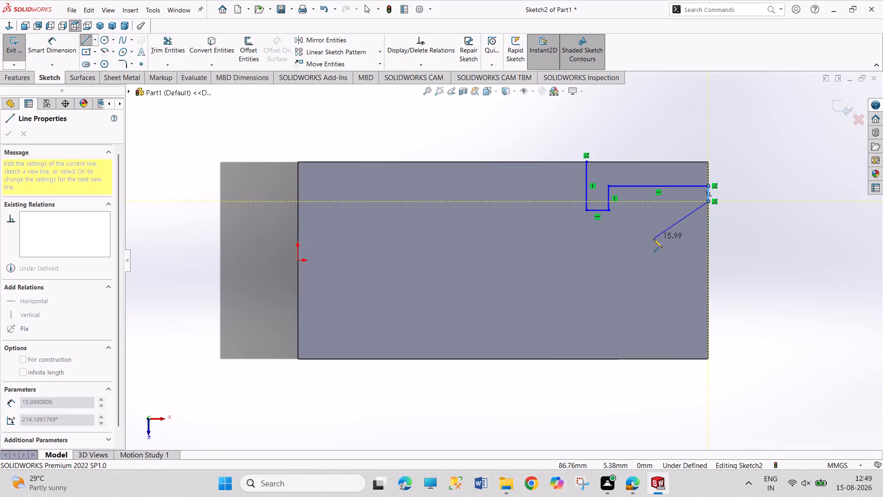
pyautogui.click(652, 243)
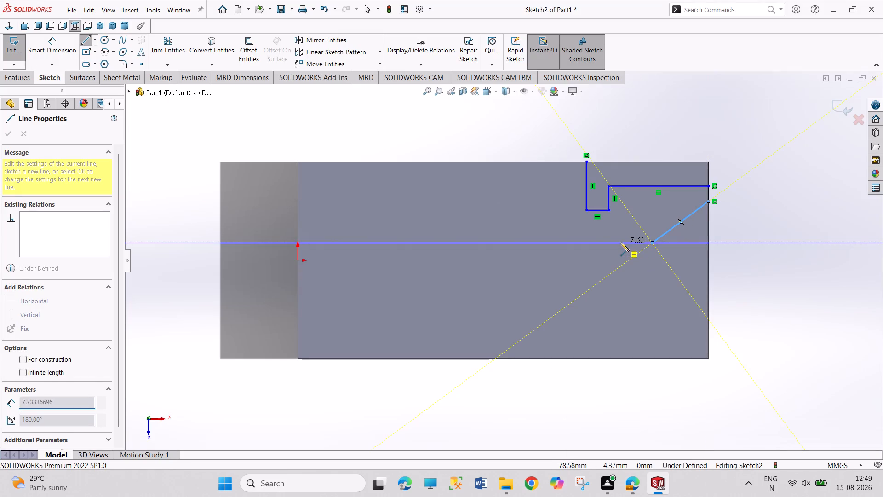
pyautogui.click(620, 243)
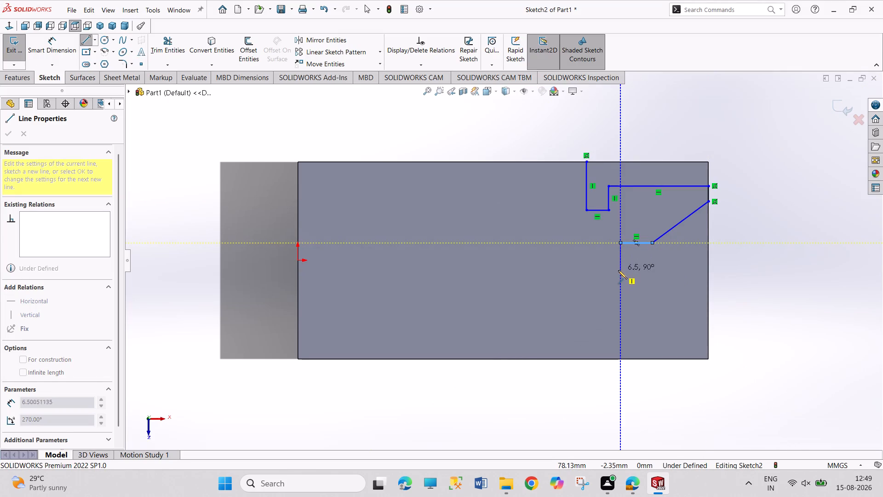
pyautogui.click(618, 271)
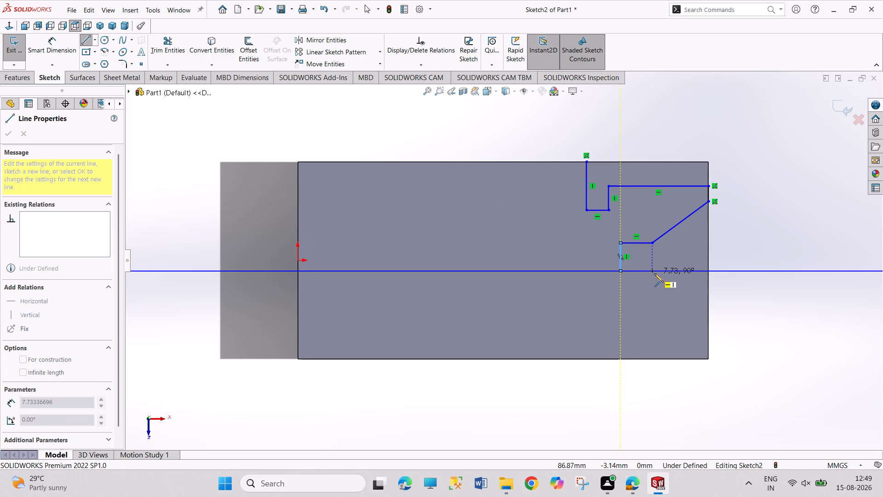
pyautogui.click(654, 273)
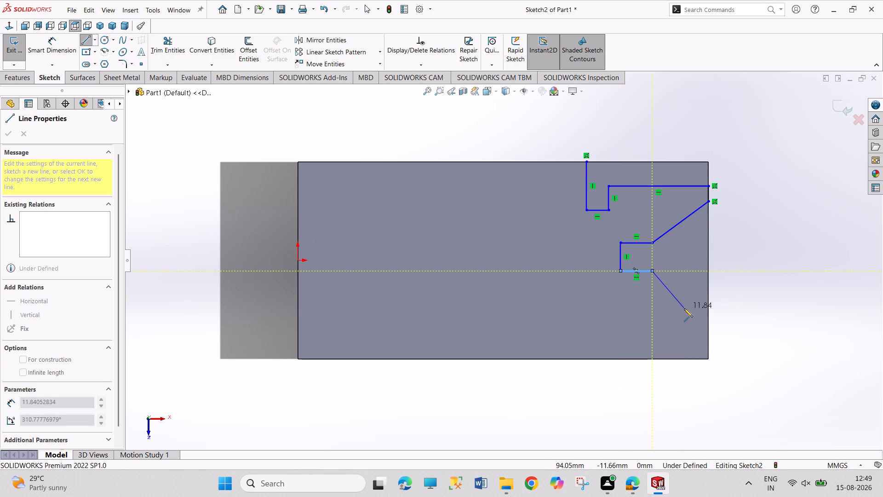
pyautogui.press('Escape')
pyautogui.press('Escape')
pyautogui.press('Escape')
pyautogui.press('Escape')
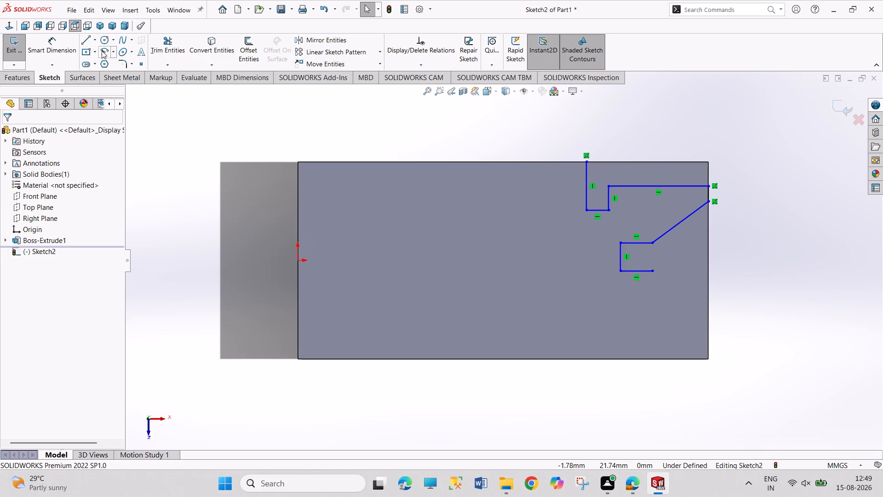
# Draw a horizontal centerline about 115 mm long through the origin, extending past both ends of the block.
pyautogui.click(97, 39)
pyautogui.click(107, 67)
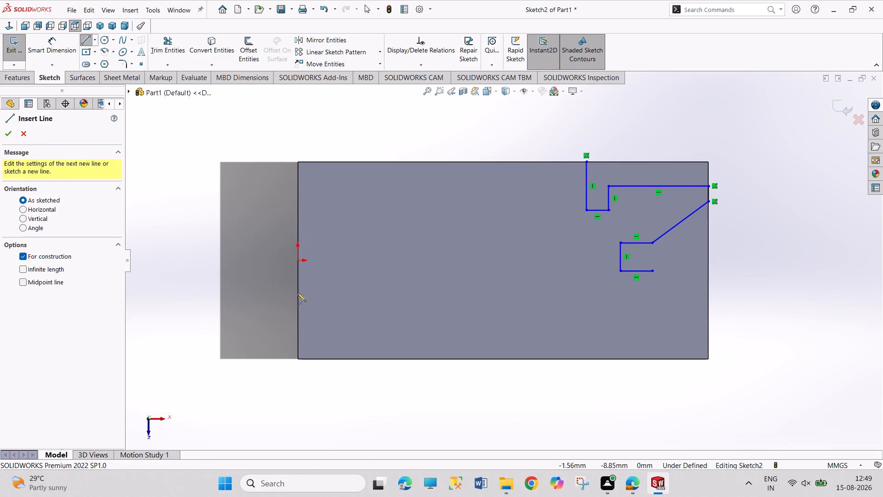
pyautogui.moveTo(278, 259); pyautogui.dragTo(282, 260)
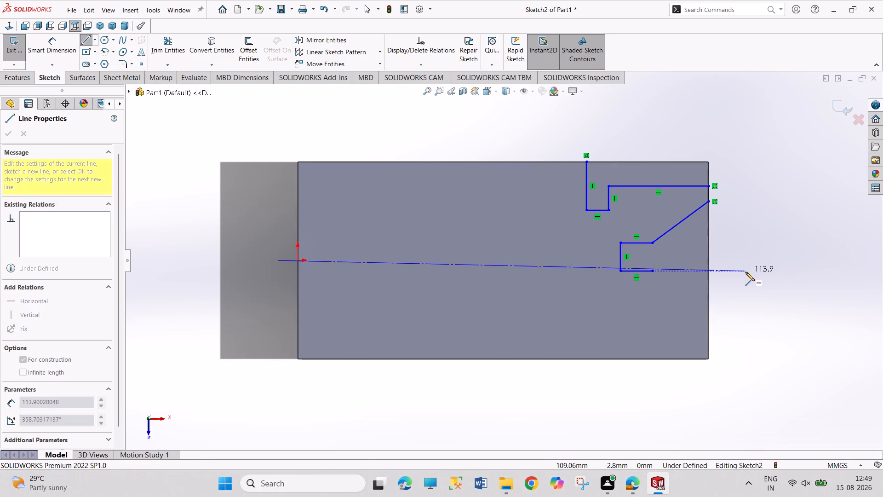
pyautogui.click(751, 261)
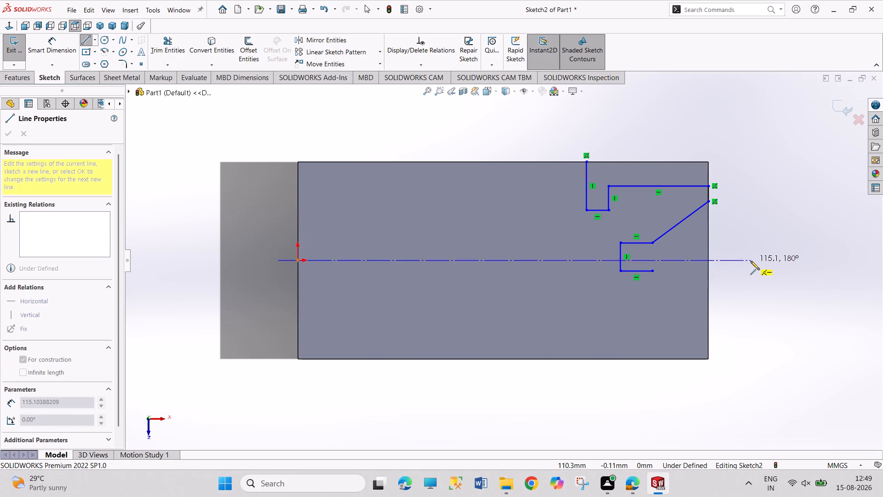
pyautogui.rightClick(765, 300)
pyautogui.click(770, 309)
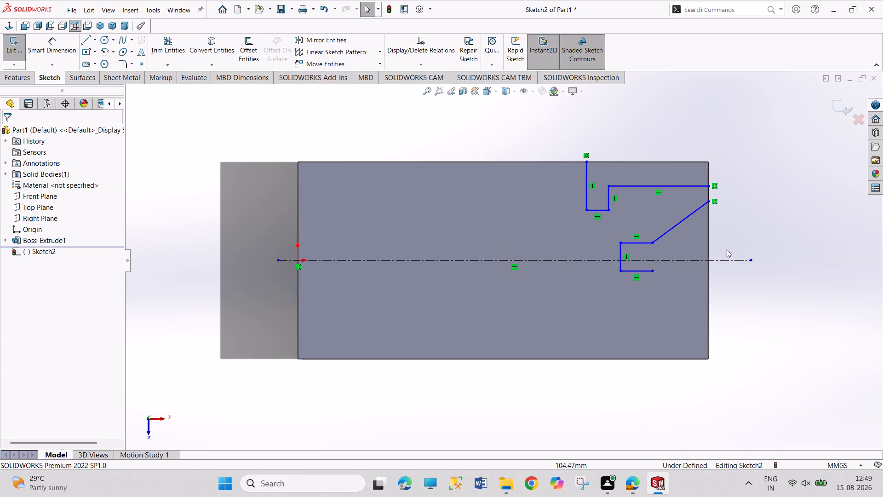
# Make the two horizontal sides of the open rectangular slot symmetric about the horizontal centerline.
pyautogui.click(641, 242)
pyautogui.keyDown('ctrl'); pyautogui.click(641, 271); pyautogui.keyUp('ctrl')
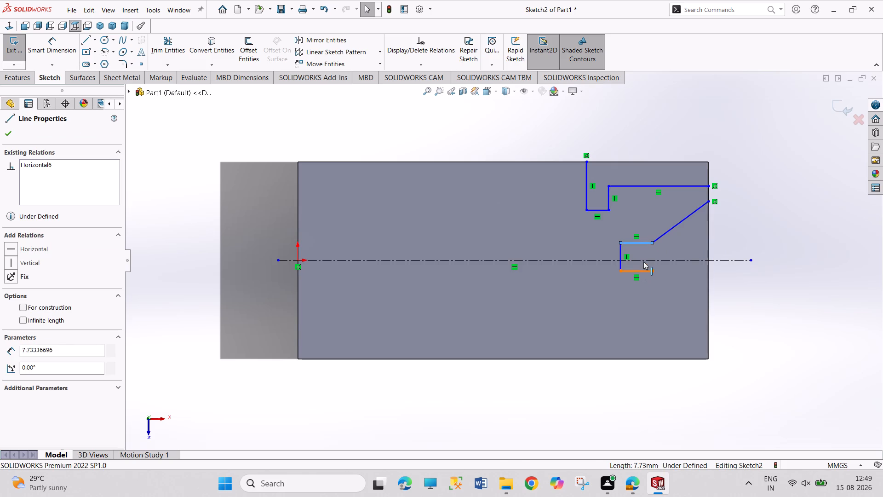
pyautogui.keyDown('ctrl'); pyautogui.click(644, 260); pyautogui.keyUp('ctrl')
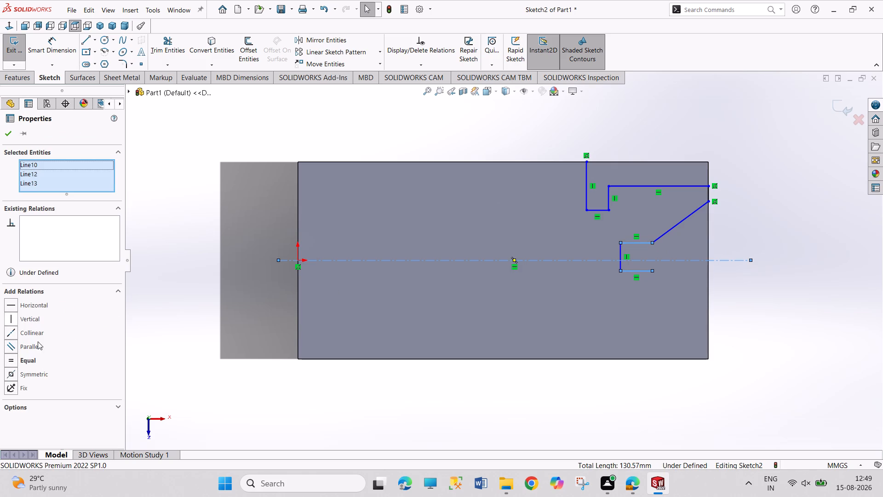
pyautogui.click(38, 376)
pyautogui.click(78, 361)
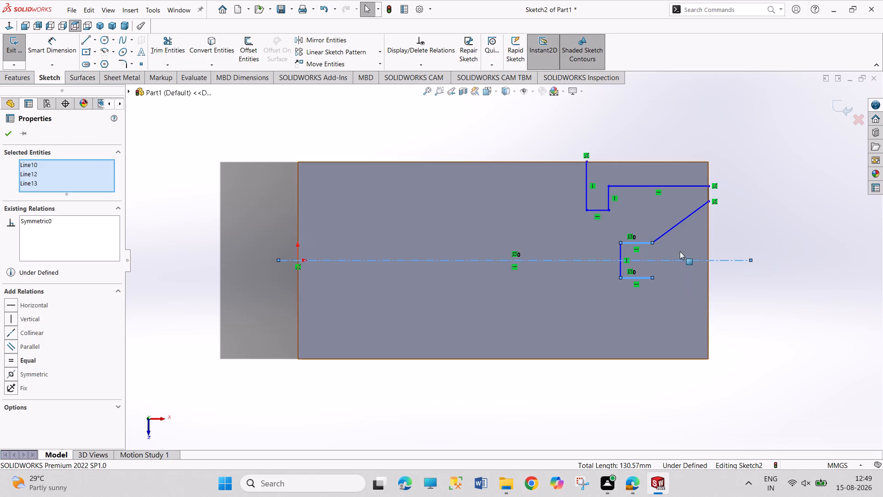
pyautogui.click(11, 134)
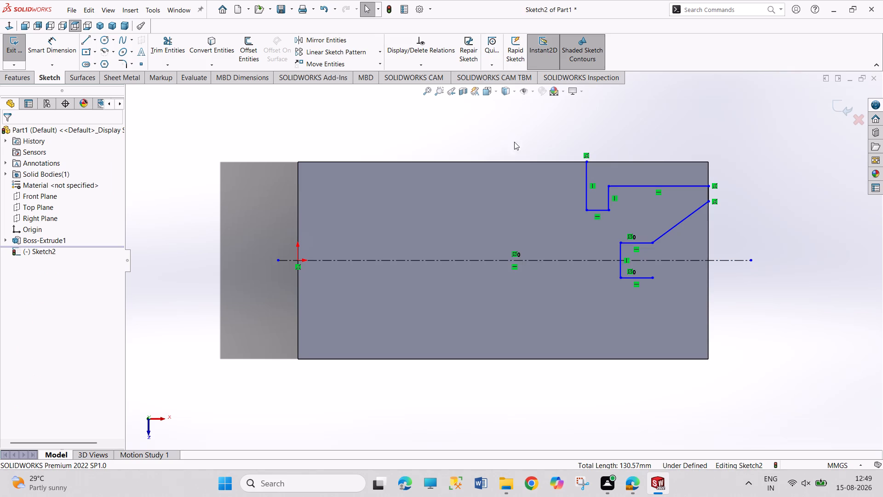
# Mirror the stepped notch, end-edge and diagonal lines about the horizontal centerline, leaving out the slot's side line.
pyautogui.click(335, 35)
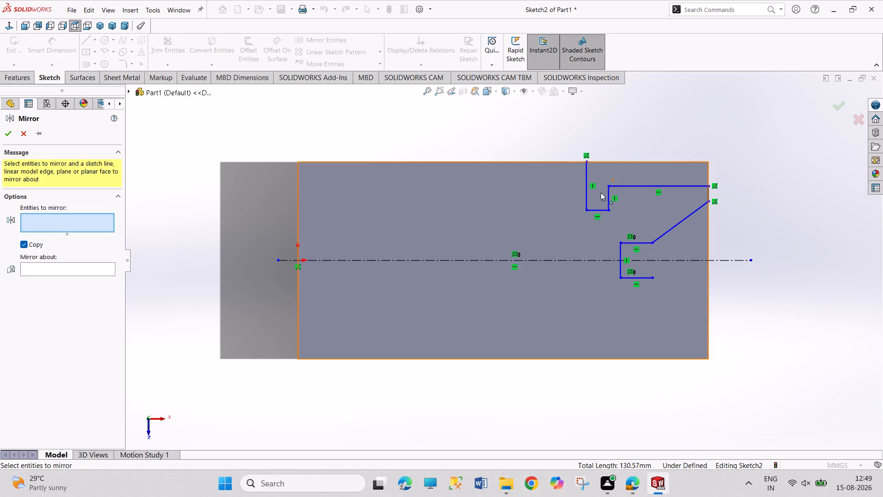
pyautogui.click(586, 202)
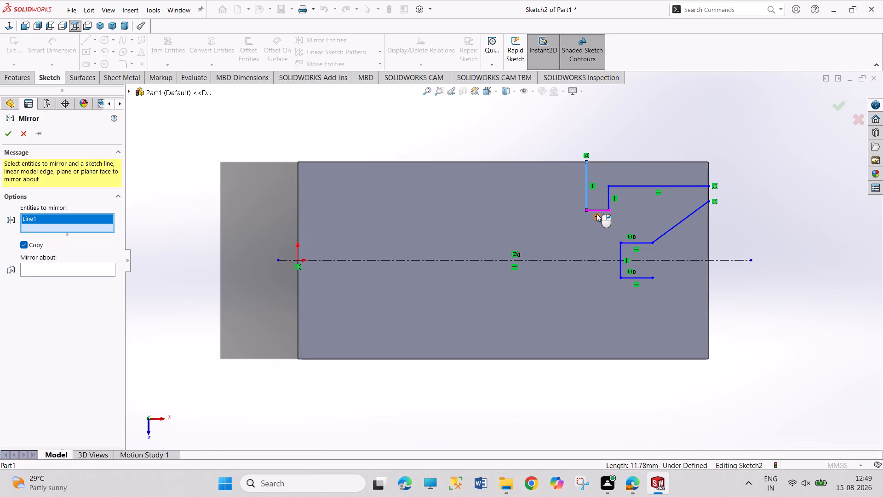
pyautogui.click(598, 212)
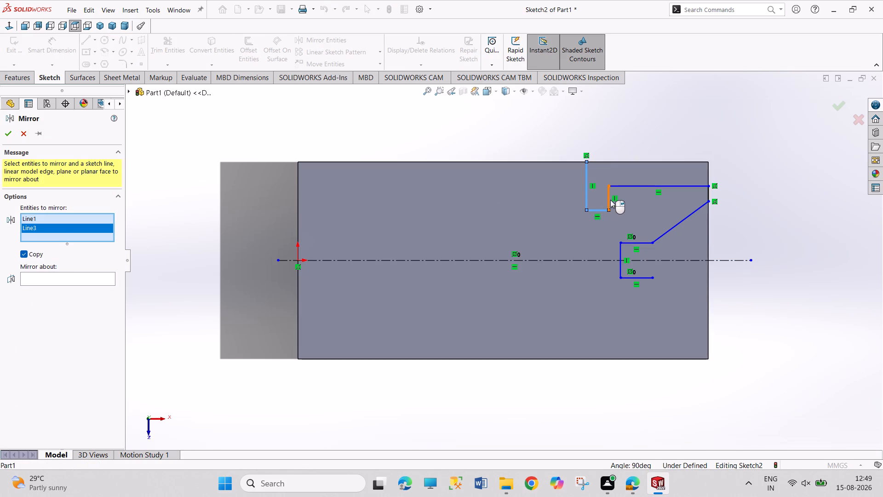
pyautogui.click(610, 200)
pyautogui.click(643, 185)
pyautogui.click(711, 196)
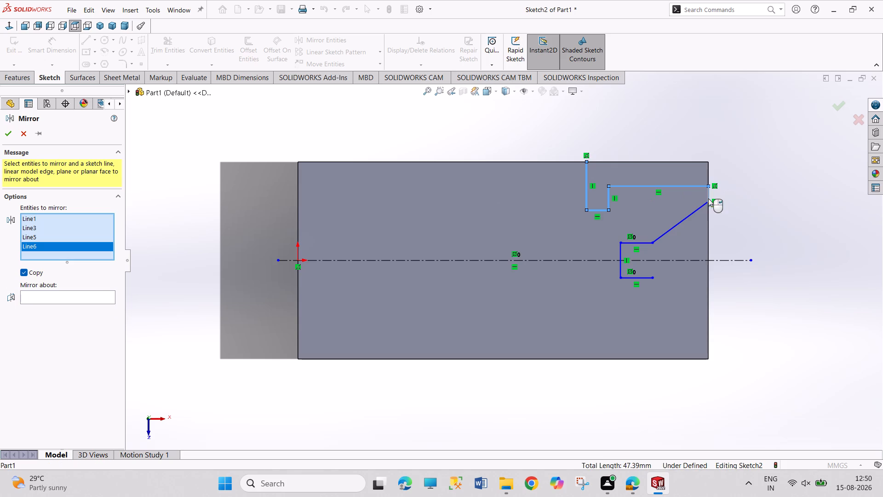
pyautogui.click(677, 224)
pyautogui.click(636, 243)
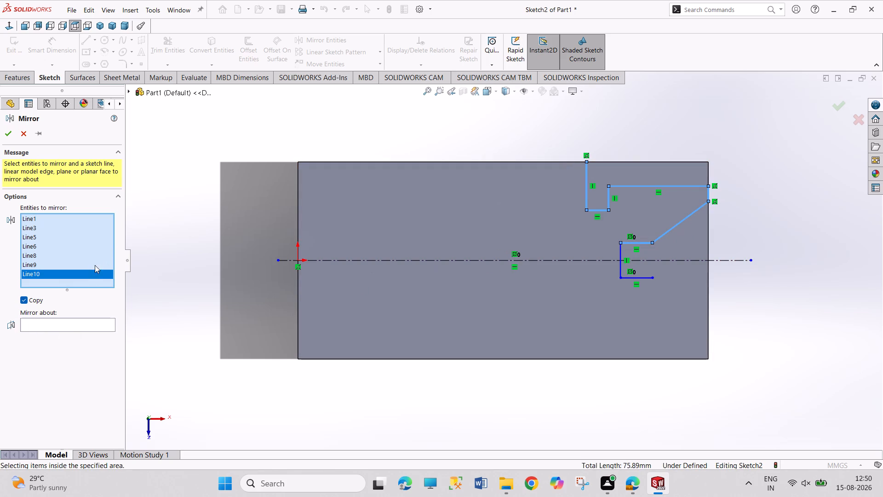
pyautogui.rightClick(85, 274)
pyautogui.click(98, 289)
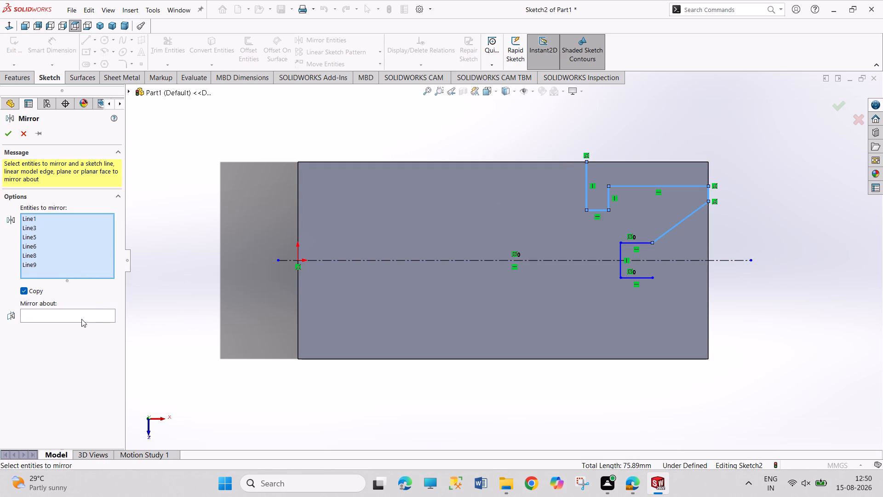
pyautogui.click(81, 319)
pyautogui.click(86, 318)
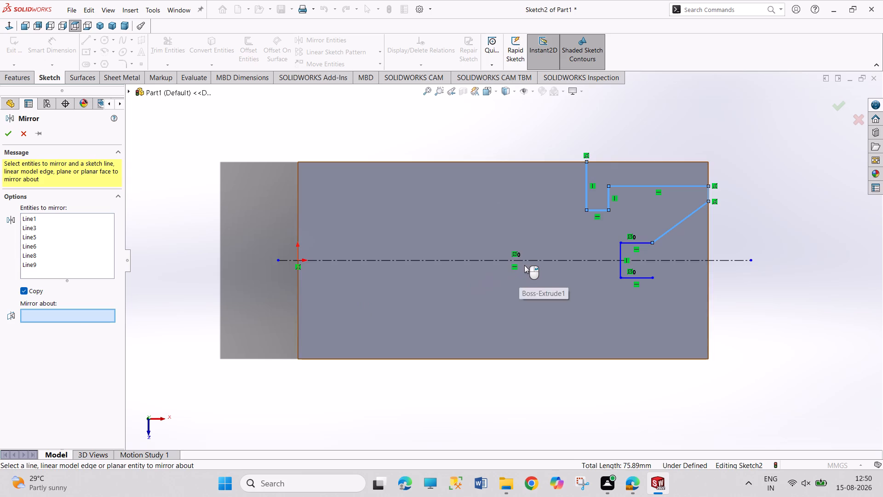
pyautogui.click(526, 261)
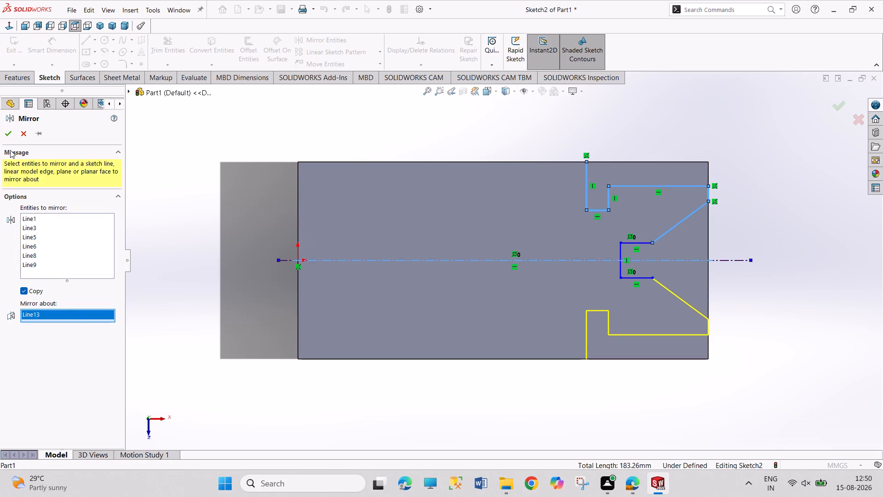
pyautogui.click(9, 137)
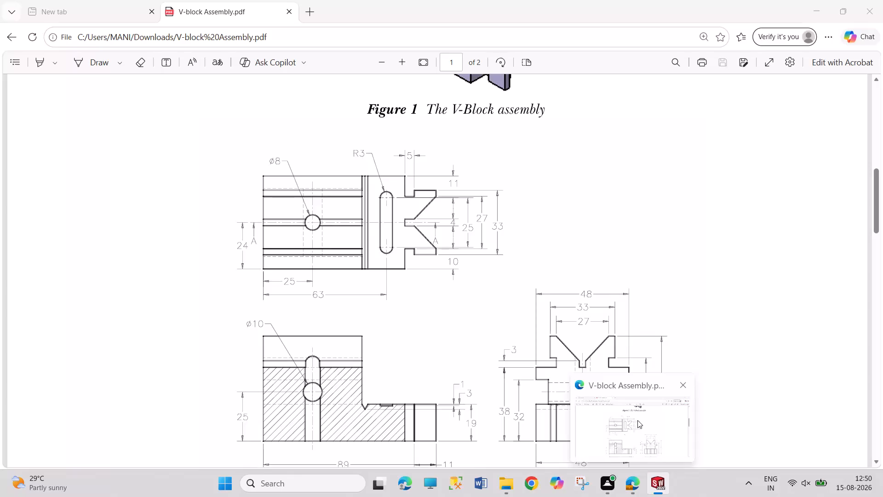
# Dimension the profile on the end edge to 33 mm between the outer corners and 27 mm across the V opening, consulting the PDF.
pyautogui.moveTo(790, 381); pyautogui.dragTo(774, 277, button='right')
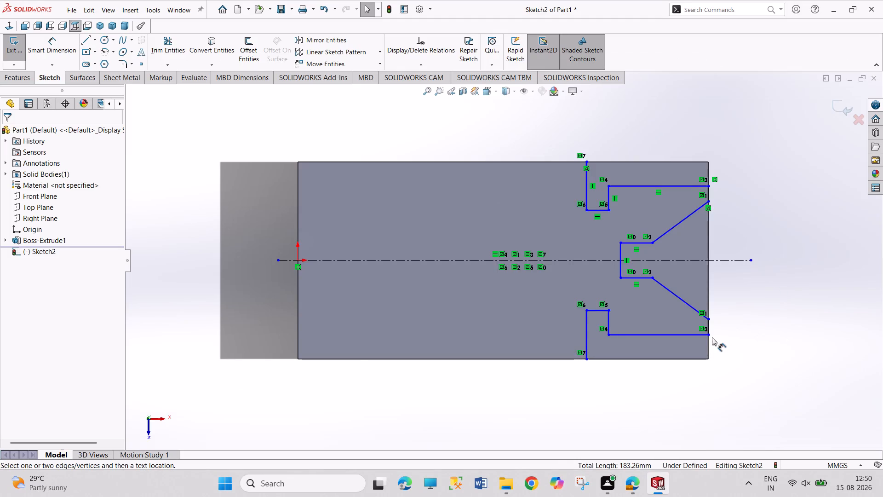
pyautogui.click(709, 335)
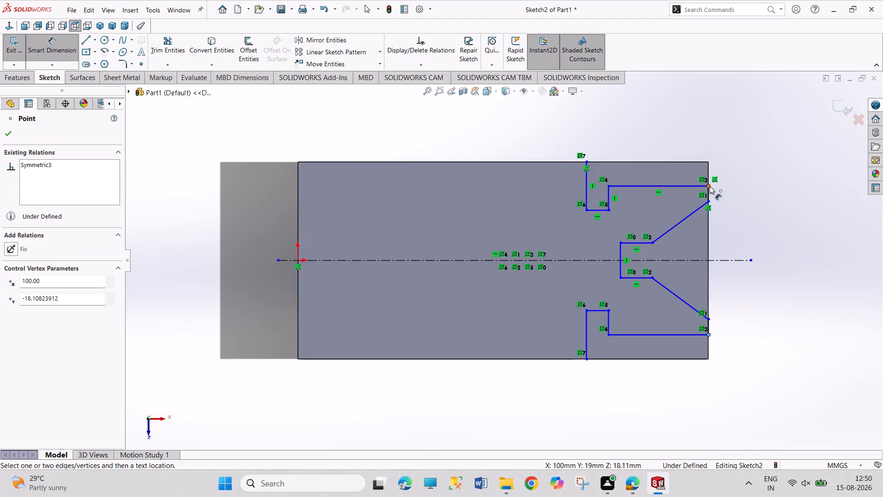
pyautogui.click(710, 186)
pyautogui.click(799, 239)
pyautogui.write('33')
pyautogui.press('Return')
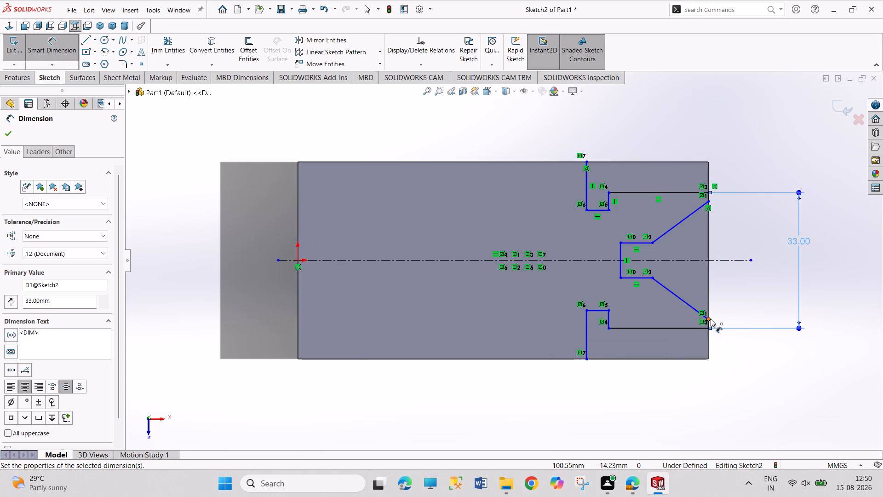
pyautogui.click(711, 319)
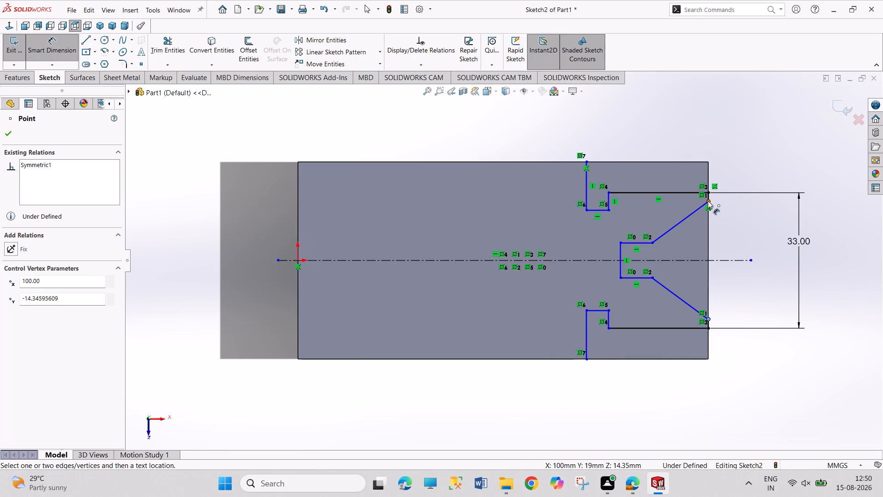
pyautogui.click(708, 201)
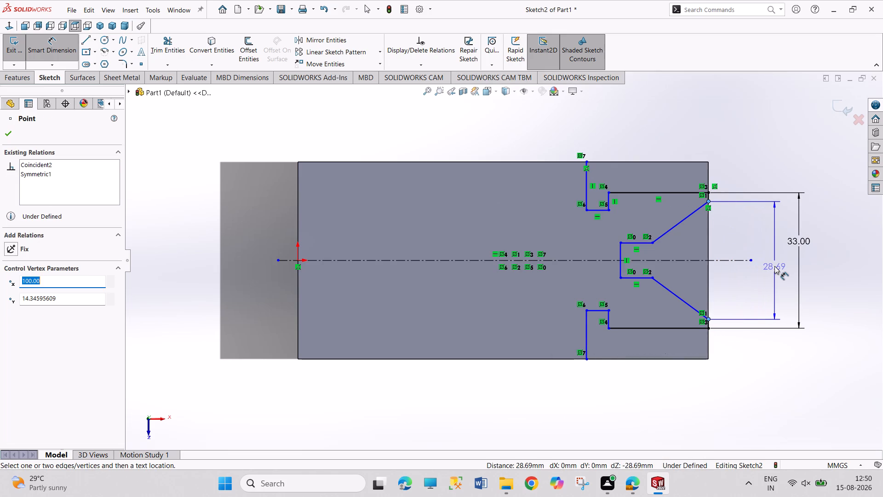
pyautogui.click(774, 266)
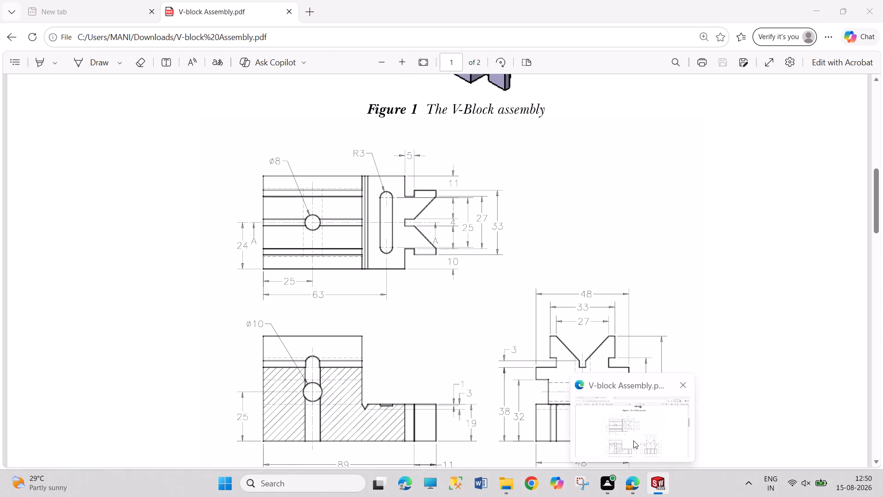
pyautogui.write('27')
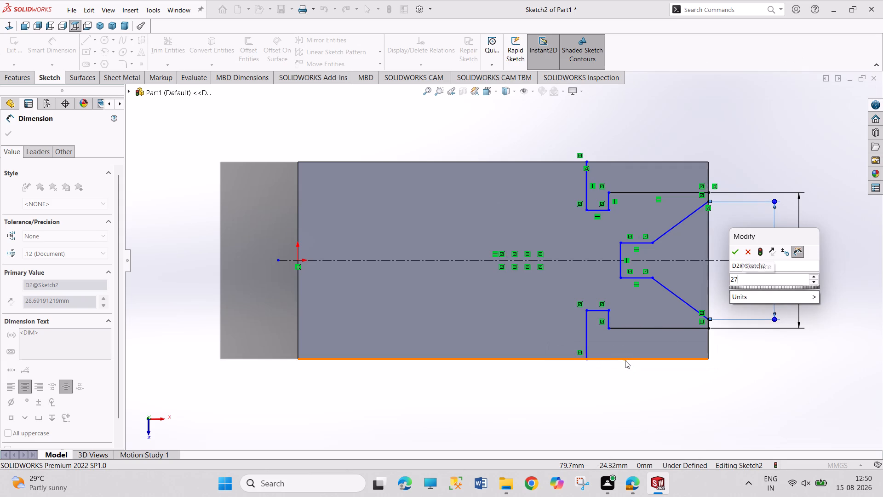
pyautogui.press('Return')
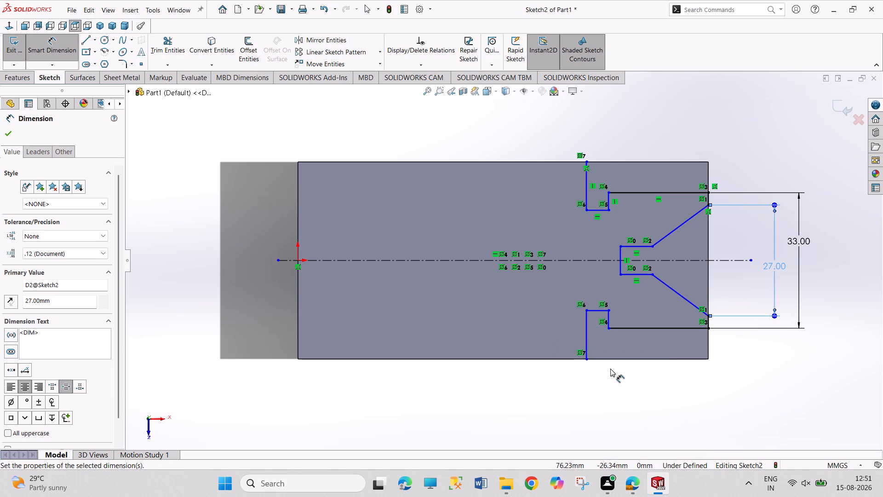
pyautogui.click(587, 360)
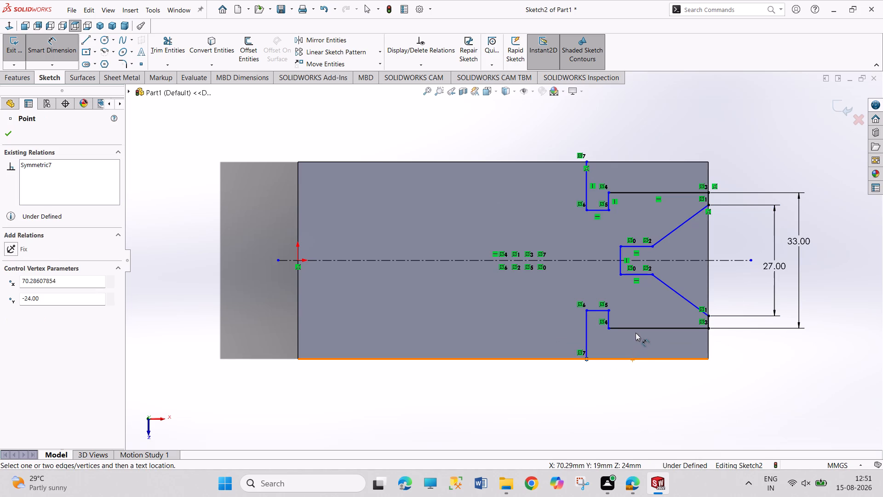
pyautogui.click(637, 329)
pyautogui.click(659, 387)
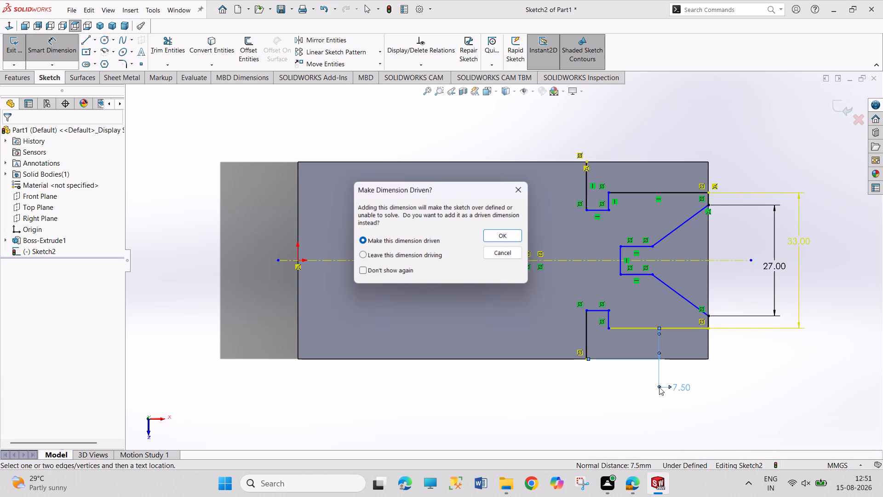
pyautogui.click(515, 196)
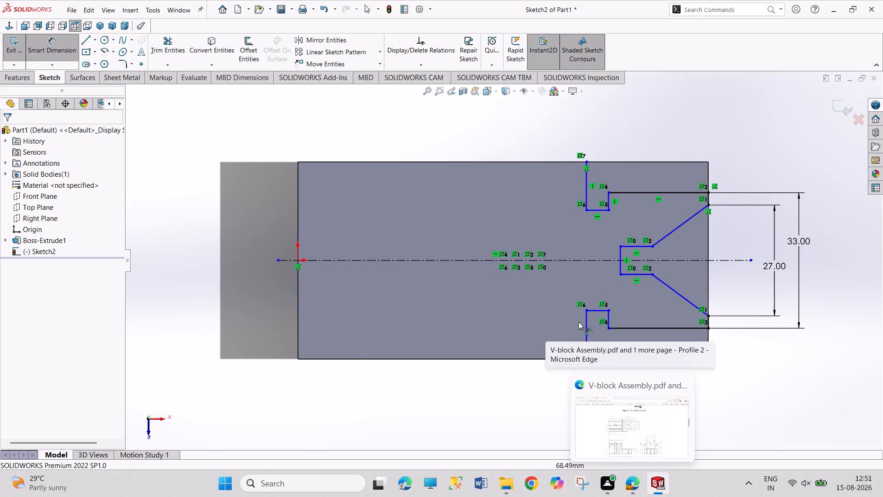
# Set the central slot's width to 4 mm and the stepped notch's jog to 5 mm, following the PDF's top view.
pyautogui.click(621, 266)
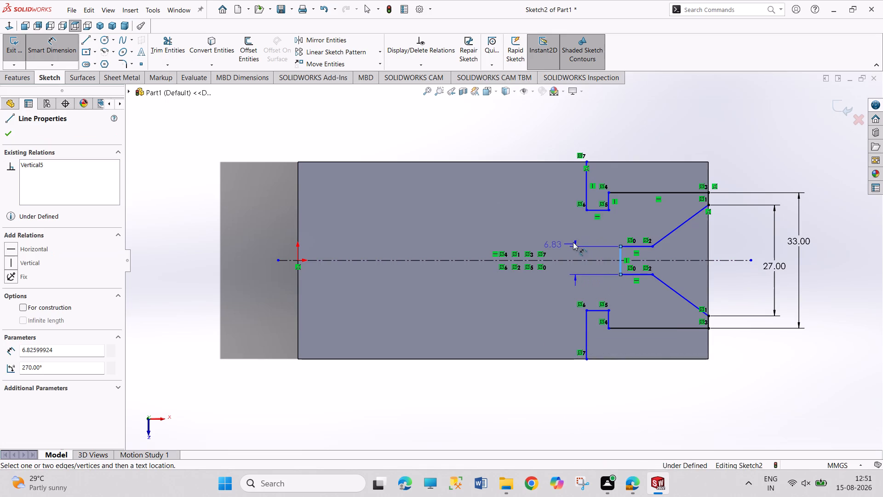
pyautogui.click(568, 232)
pyautogui.press('4')
pyautogui.press('Return')
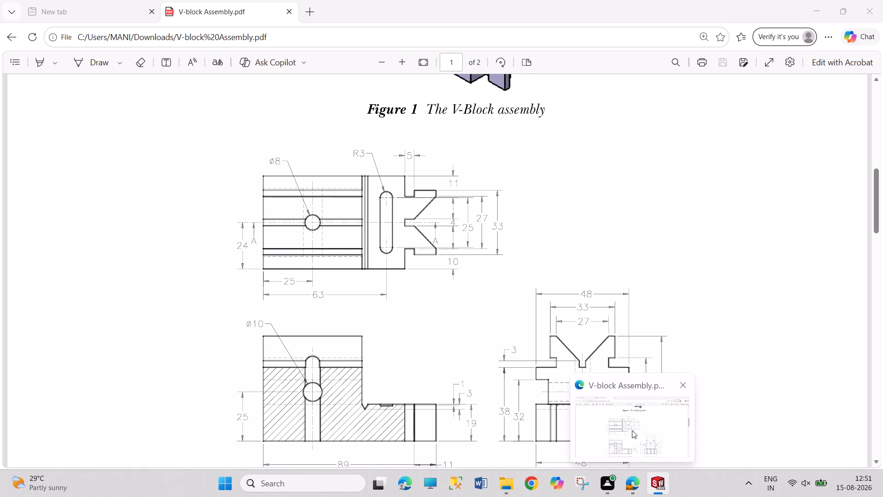
pyautogui.moveTo(599, 208); pyautogui.dragTo(601, 200)
pyautogui.click(670, 108)
pyautogui.press('5')
pyautogui.press('Return')
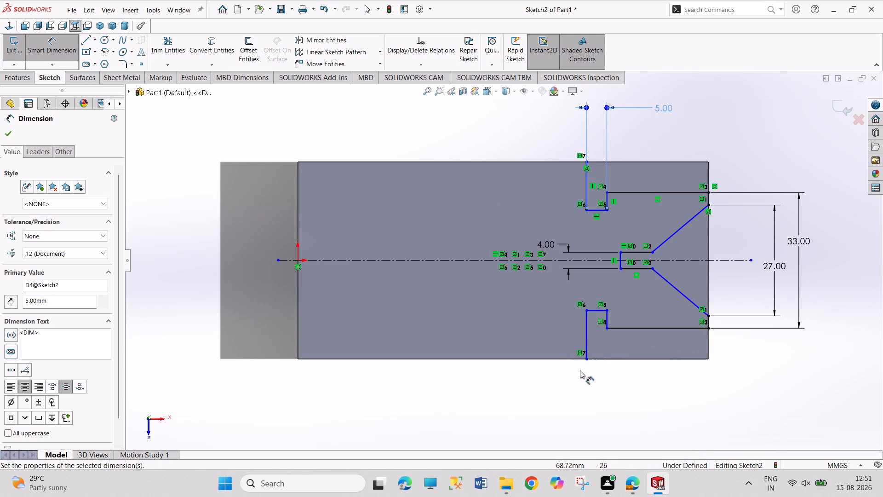
# Dimension the distance from the notch's inner vertical line to the block's end edge as 16 mm.
pyautogui.click(589, 360)
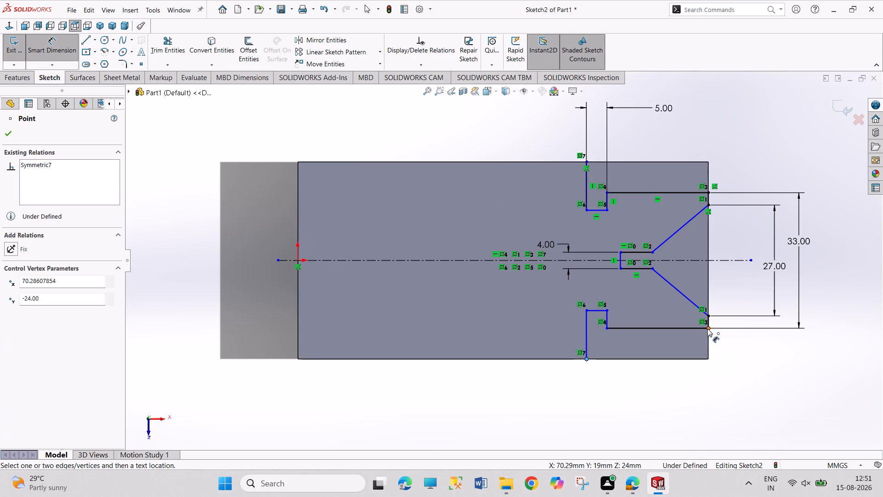
pyautogui.click(707, 329)
pyautogui.click(669, 392)
pyautogui.write('16')
pyautogui.press('Return')
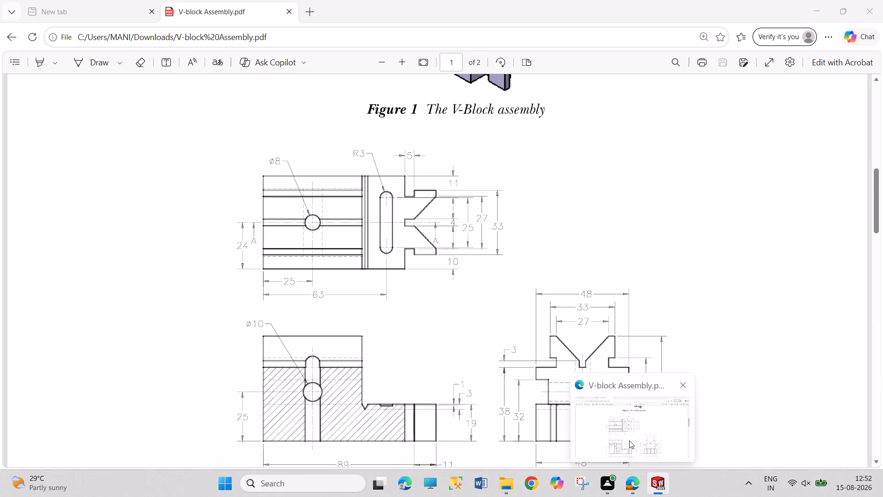
pyautogui.rightClick(781, 379)
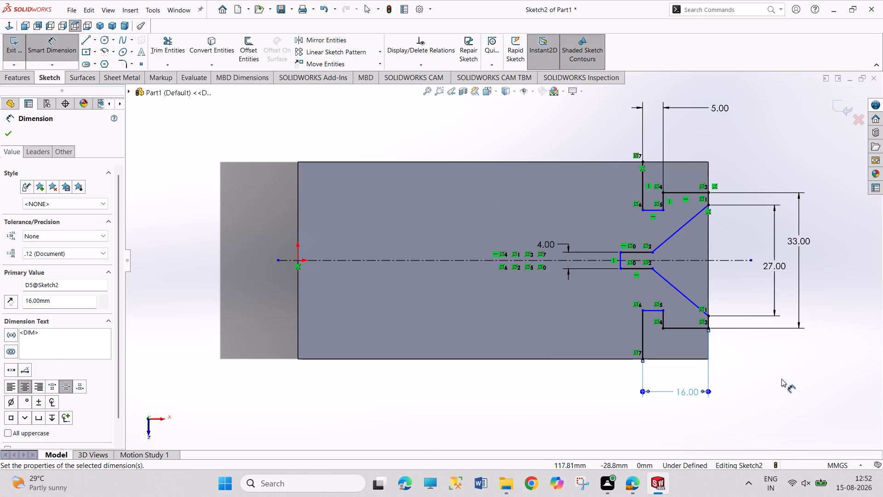
pyautogui.click(792, 405)
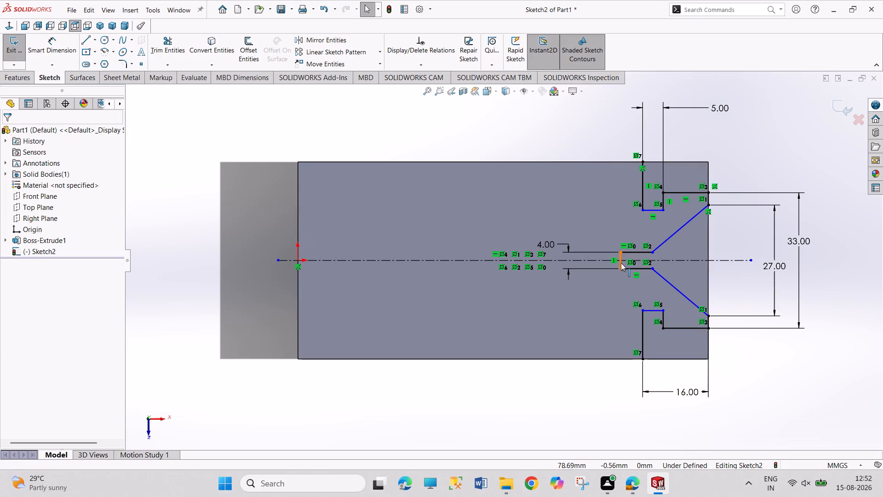
# Make the central slot's closed vertical end collinear with the inner vertical line of the stepped notch.
pyautogui.click(621, 263)
pyautogui.keyDown('ctrl'); pyautogui.click(644, 213); pyautogui.keyUp('ctrl')
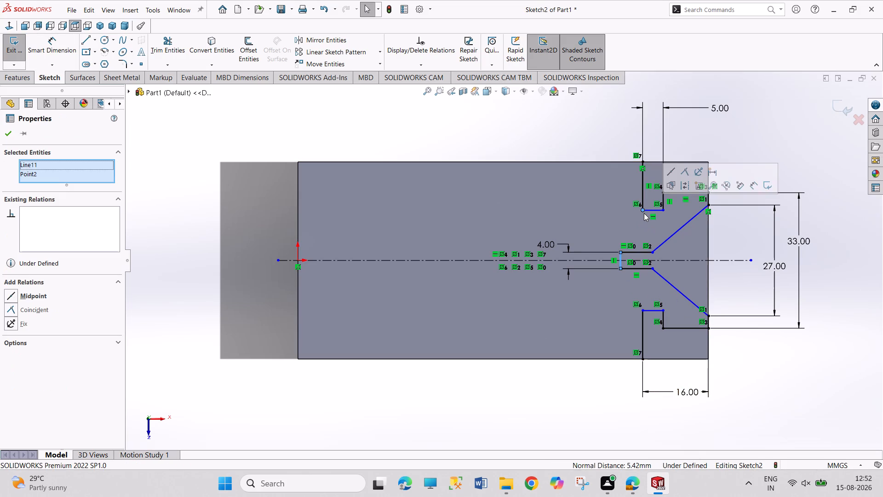
pyautogui.click(190, 370)
pyautogui.click(622, 262)
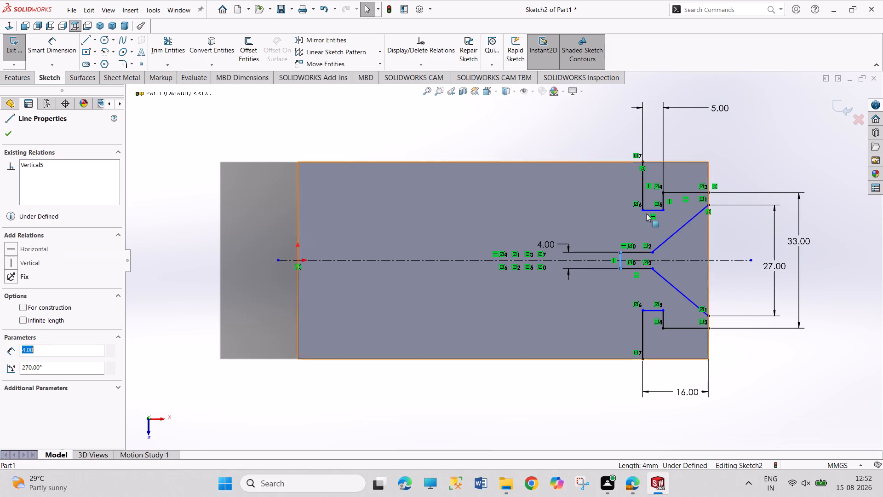
pyautogui.keyDown('ctrl'); pyautogui.click(643, 196); pyautogui.keyUp('ctrl')
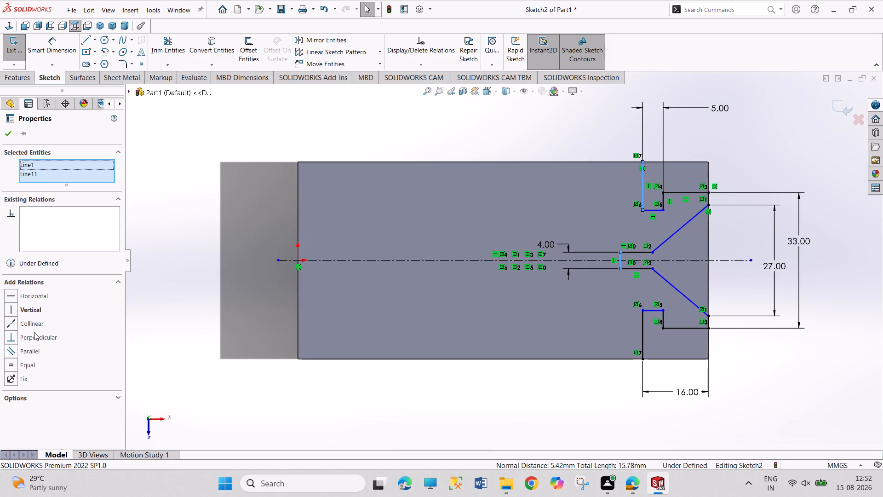
pyautogui.click(34, 325)
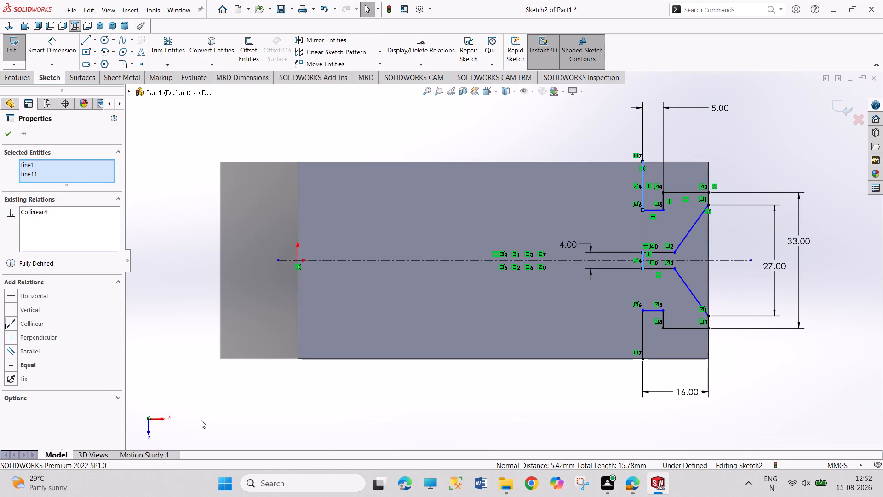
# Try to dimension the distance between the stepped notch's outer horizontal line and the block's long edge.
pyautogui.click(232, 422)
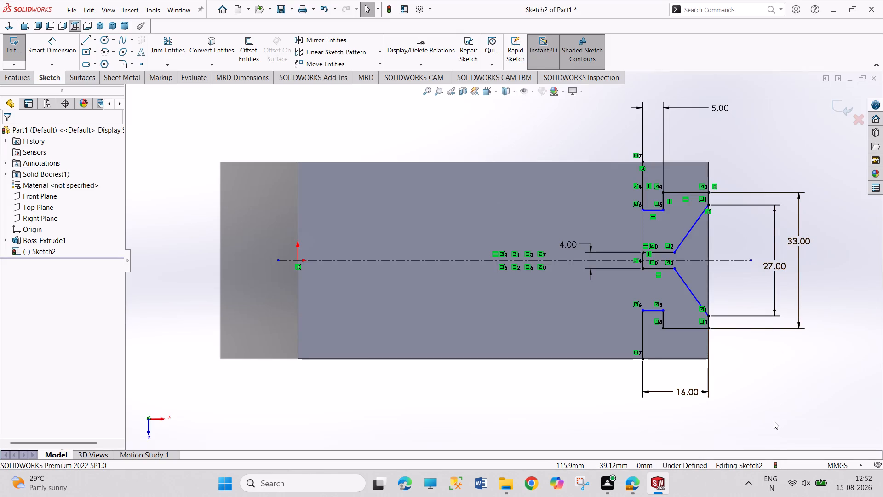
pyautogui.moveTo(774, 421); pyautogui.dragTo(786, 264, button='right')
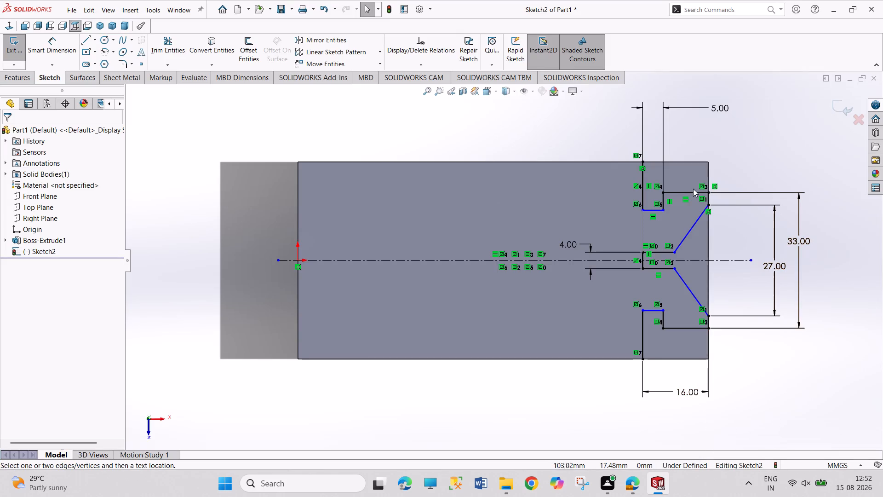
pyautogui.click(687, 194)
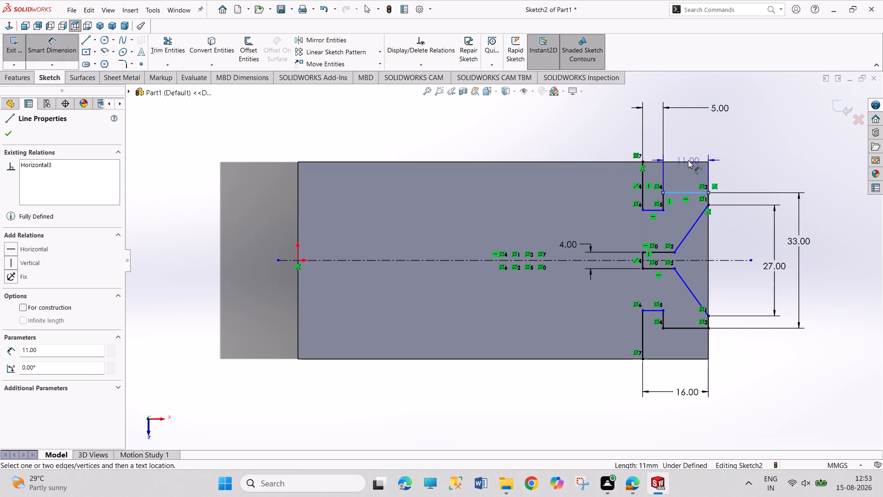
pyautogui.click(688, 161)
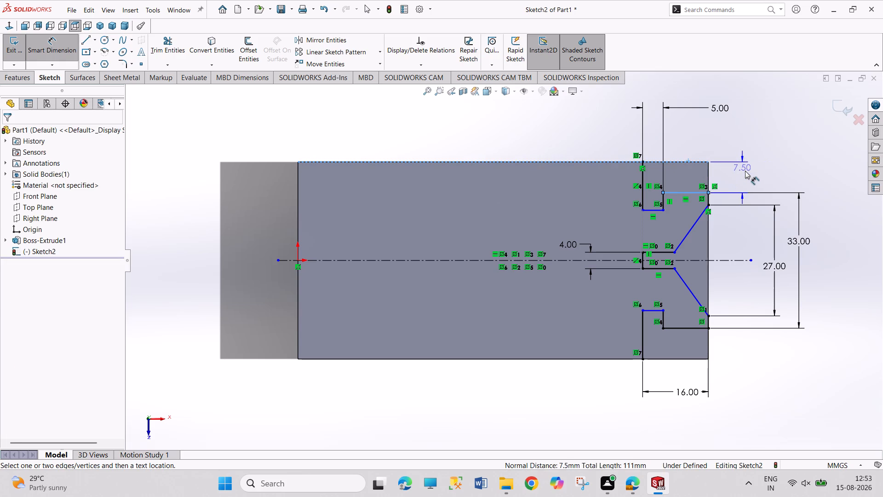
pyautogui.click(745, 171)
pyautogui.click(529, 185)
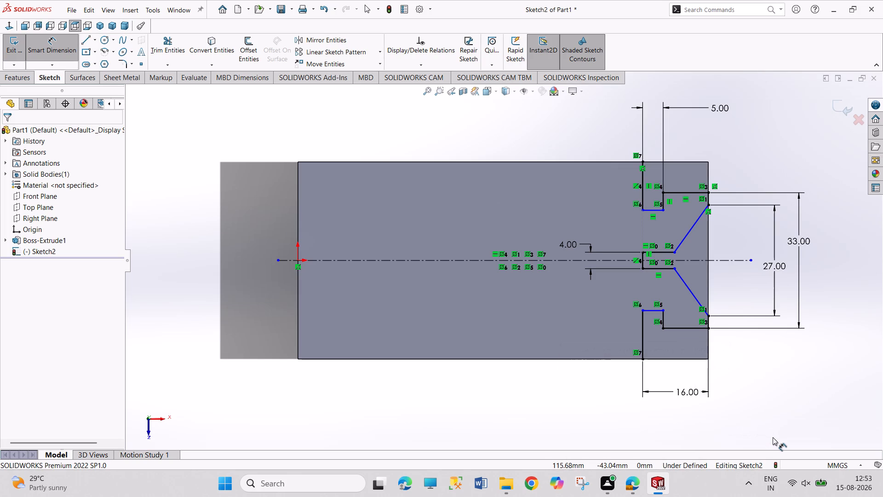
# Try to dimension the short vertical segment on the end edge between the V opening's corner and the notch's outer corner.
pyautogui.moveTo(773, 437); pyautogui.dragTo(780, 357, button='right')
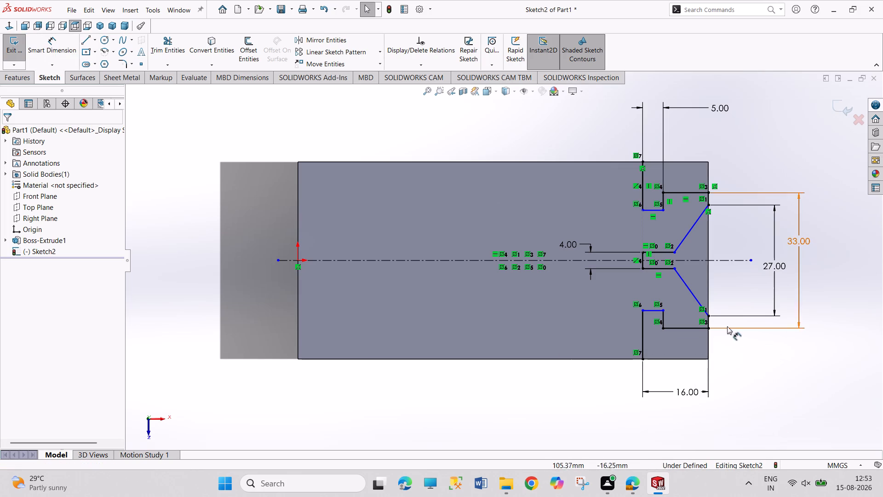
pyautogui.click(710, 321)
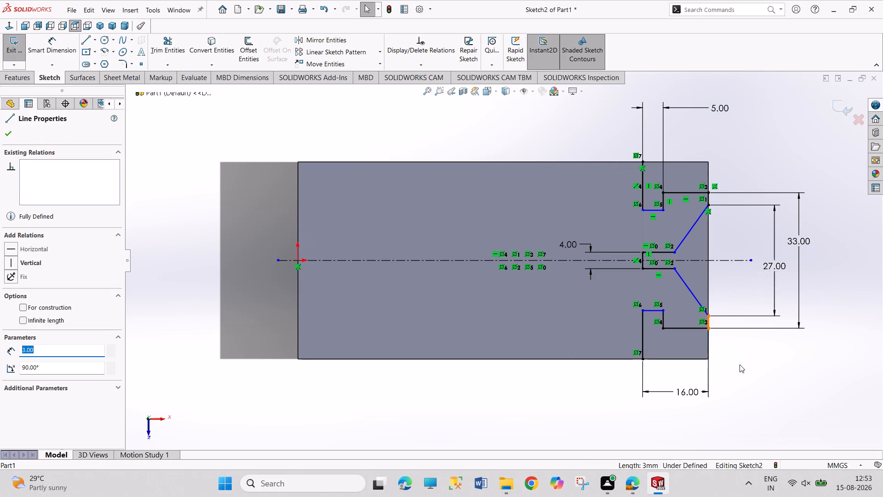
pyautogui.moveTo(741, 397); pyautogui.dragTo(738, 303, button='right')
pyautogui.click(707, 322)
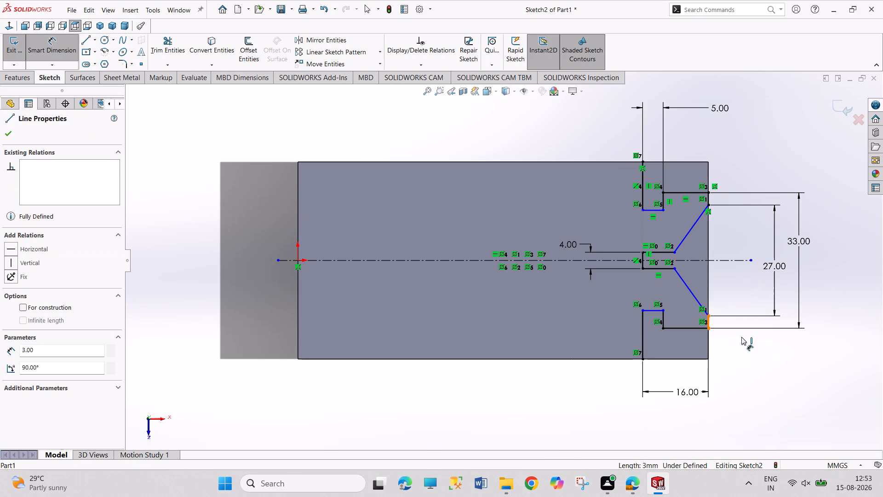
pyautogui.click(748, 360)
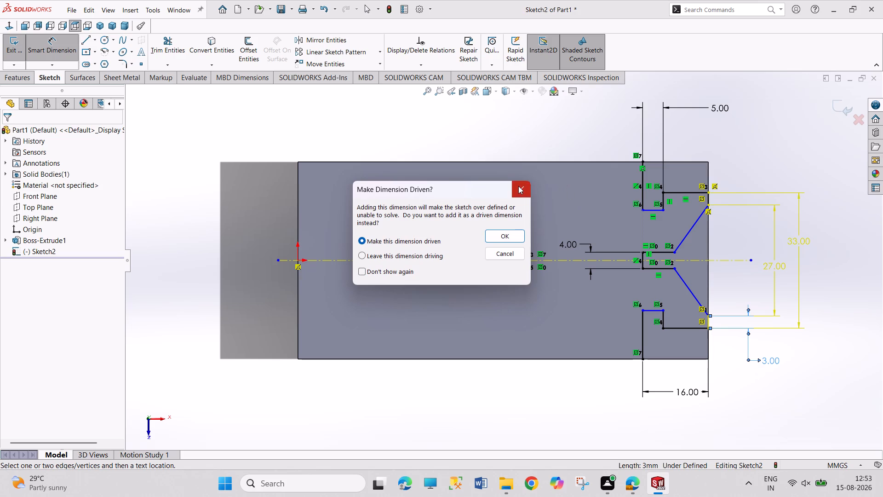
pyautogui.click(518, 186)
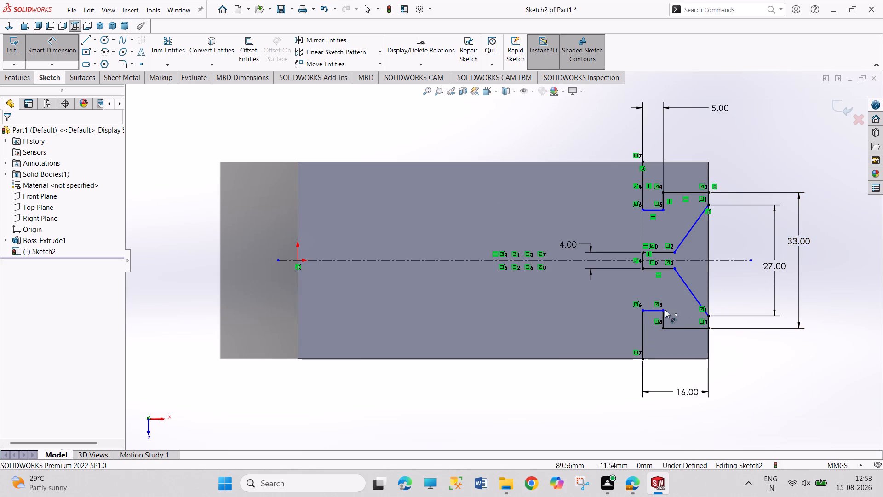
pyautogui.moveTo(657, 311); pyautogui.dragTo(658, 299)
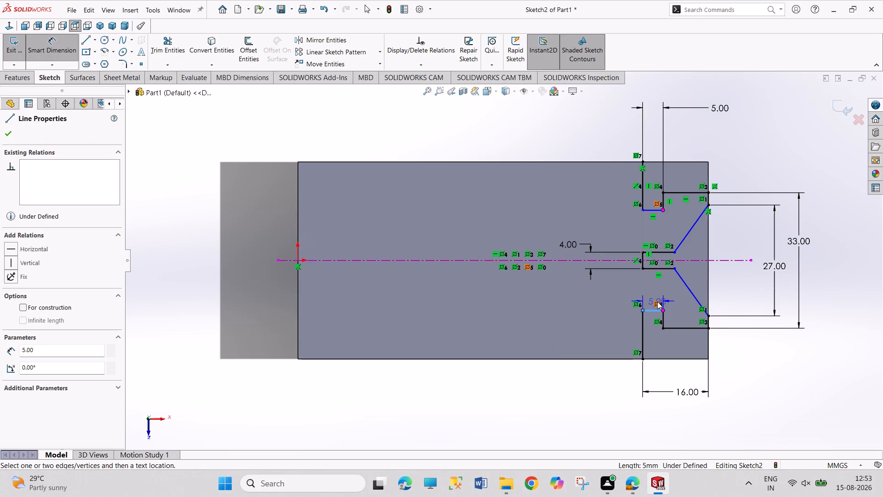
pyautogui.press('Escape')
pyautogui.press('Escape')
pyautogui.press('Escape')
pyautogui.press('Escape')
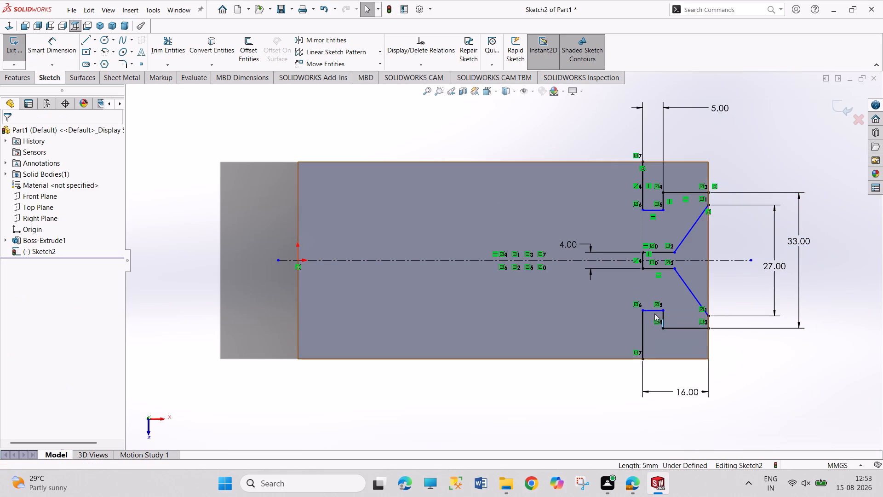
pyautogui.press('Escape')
# Add a horizontal relation between the V opening's outer corner and the stepped notch's inner corner on the same side.
pyautogui.click(655, 311)
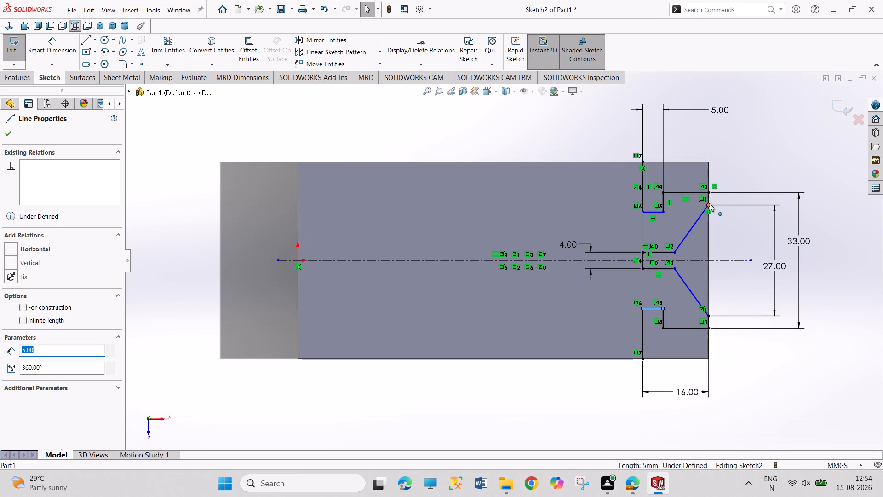
pyautogui.click(710, 203)
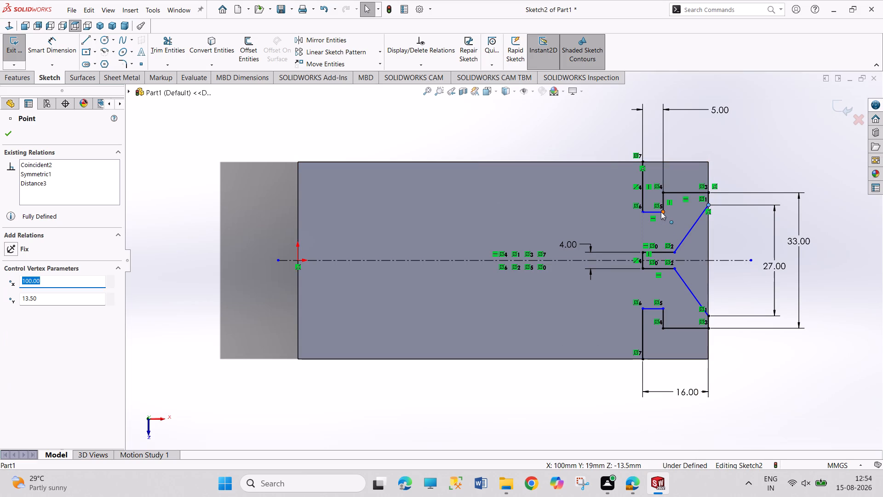
pyautogui.keyDown('ctrl'); pyautogui.click(665, 212); pyautogui.keyUp('ctrl')
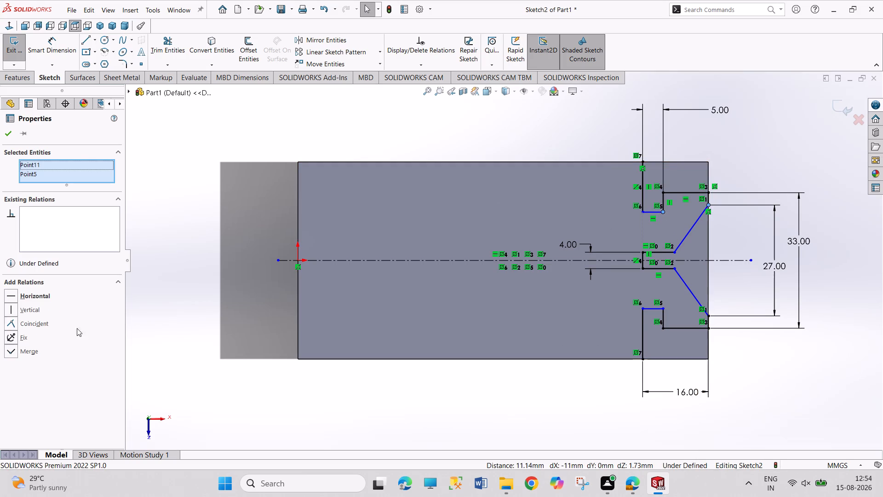
pyautogui.click(36, 295)
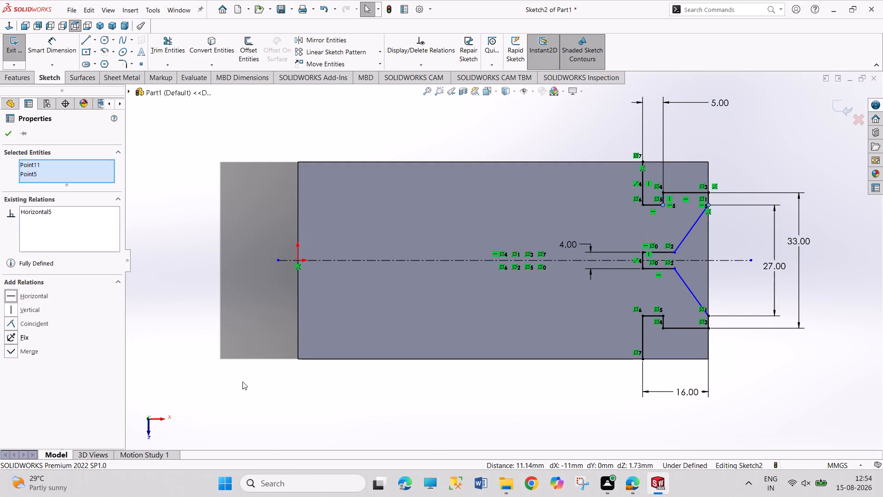
pyautogui.click(277, 428)
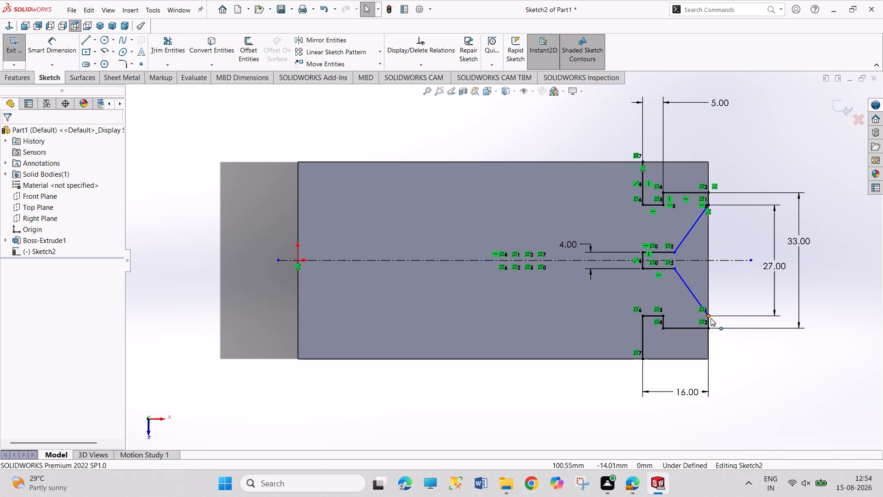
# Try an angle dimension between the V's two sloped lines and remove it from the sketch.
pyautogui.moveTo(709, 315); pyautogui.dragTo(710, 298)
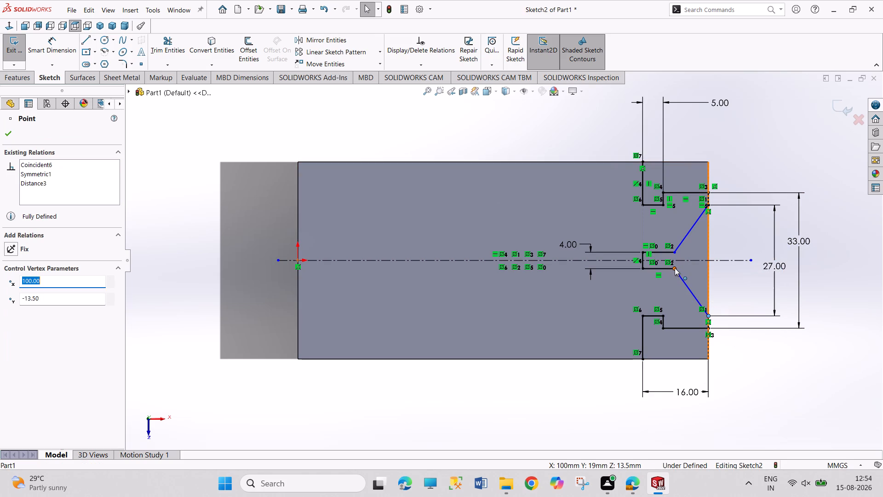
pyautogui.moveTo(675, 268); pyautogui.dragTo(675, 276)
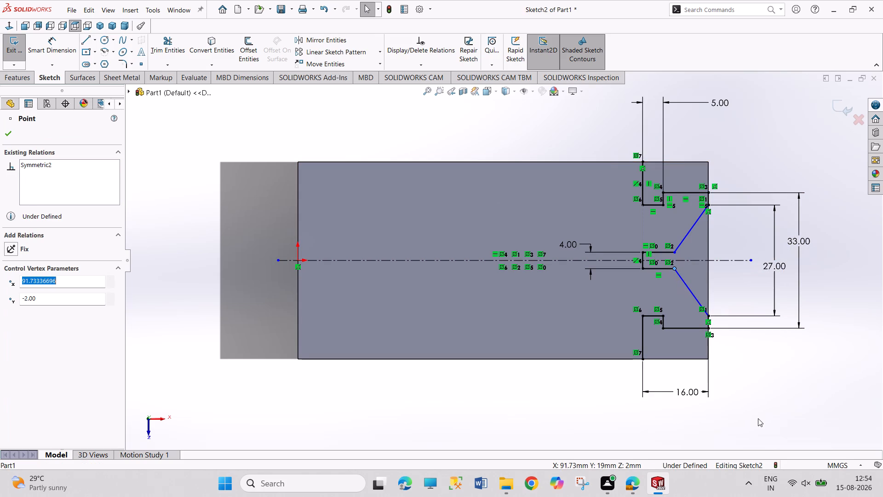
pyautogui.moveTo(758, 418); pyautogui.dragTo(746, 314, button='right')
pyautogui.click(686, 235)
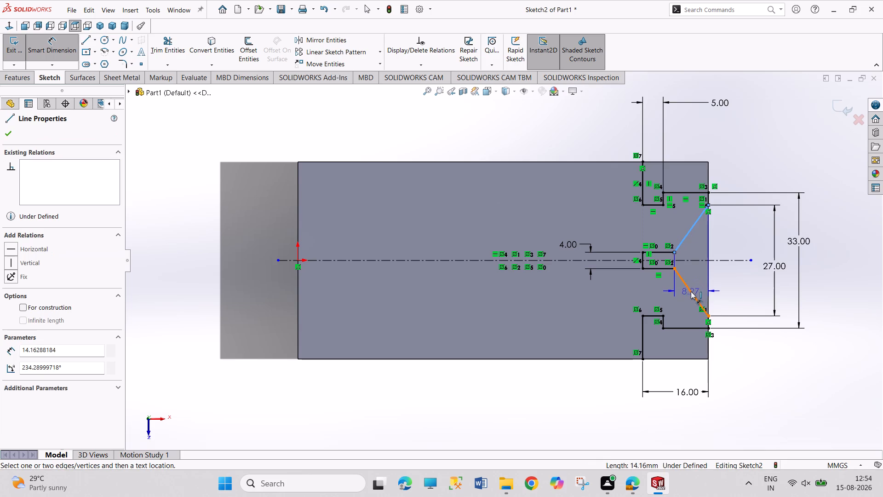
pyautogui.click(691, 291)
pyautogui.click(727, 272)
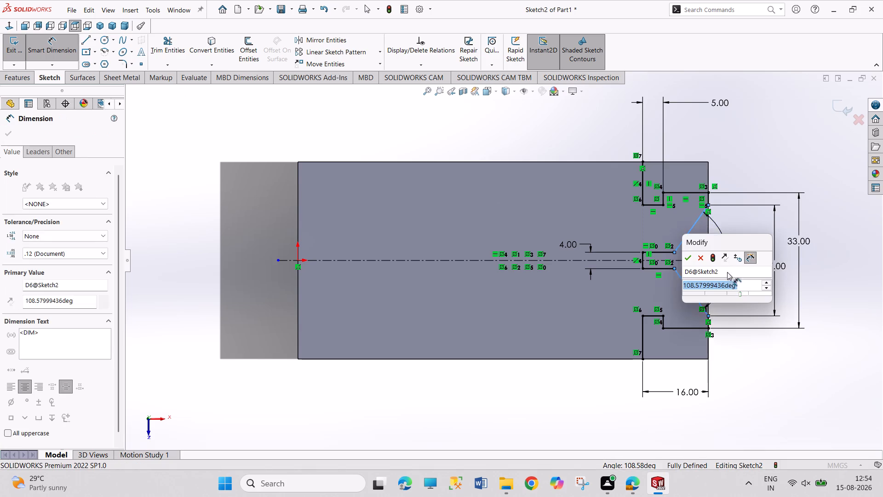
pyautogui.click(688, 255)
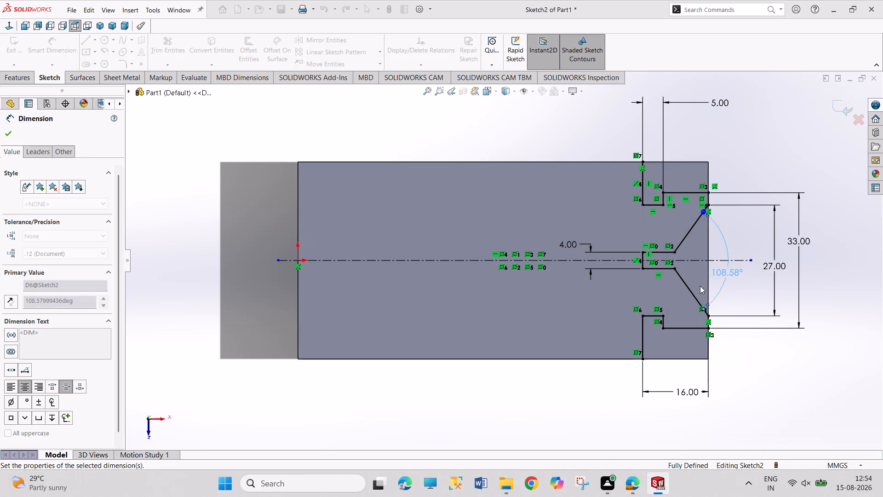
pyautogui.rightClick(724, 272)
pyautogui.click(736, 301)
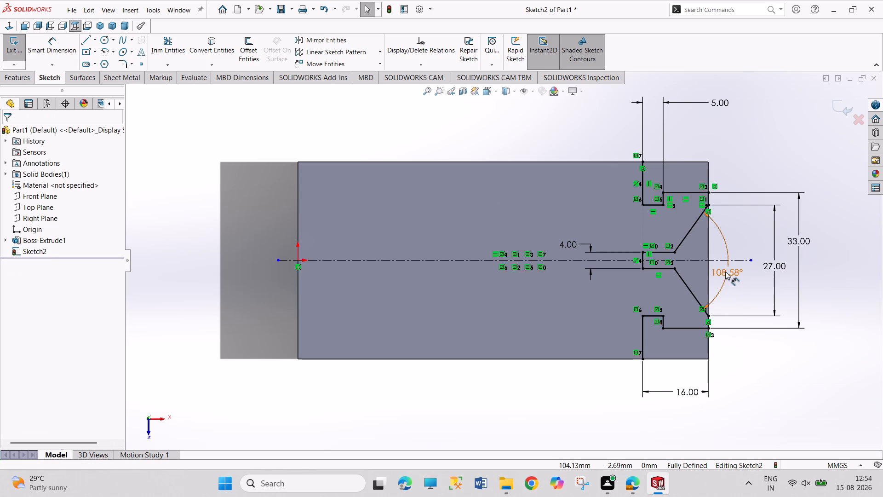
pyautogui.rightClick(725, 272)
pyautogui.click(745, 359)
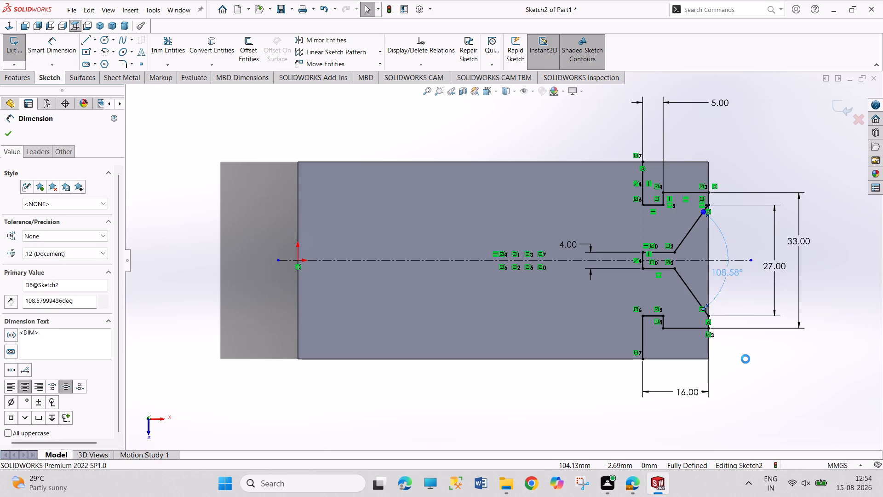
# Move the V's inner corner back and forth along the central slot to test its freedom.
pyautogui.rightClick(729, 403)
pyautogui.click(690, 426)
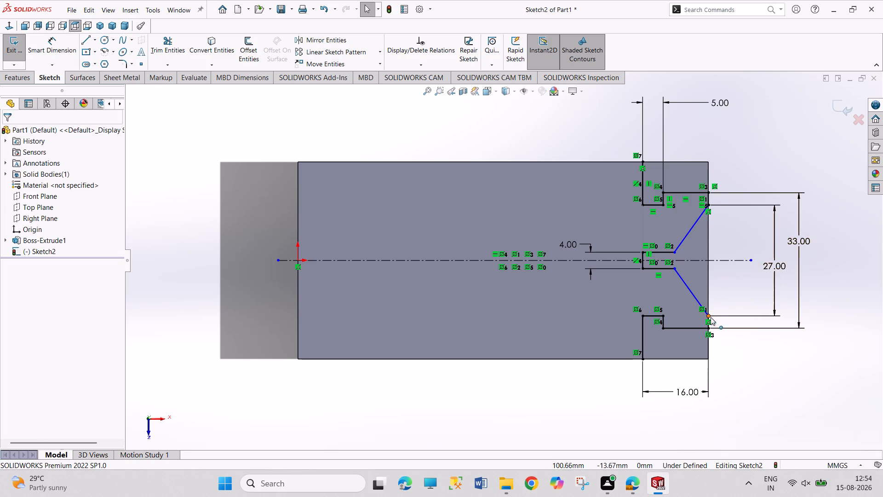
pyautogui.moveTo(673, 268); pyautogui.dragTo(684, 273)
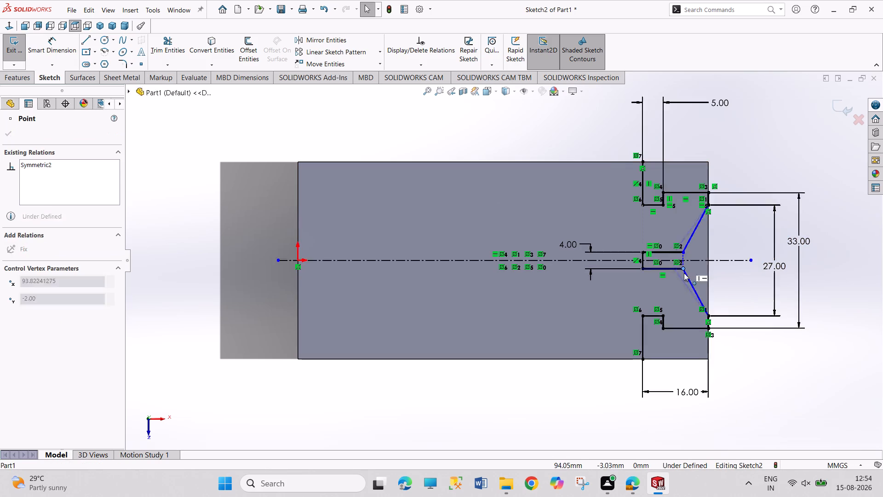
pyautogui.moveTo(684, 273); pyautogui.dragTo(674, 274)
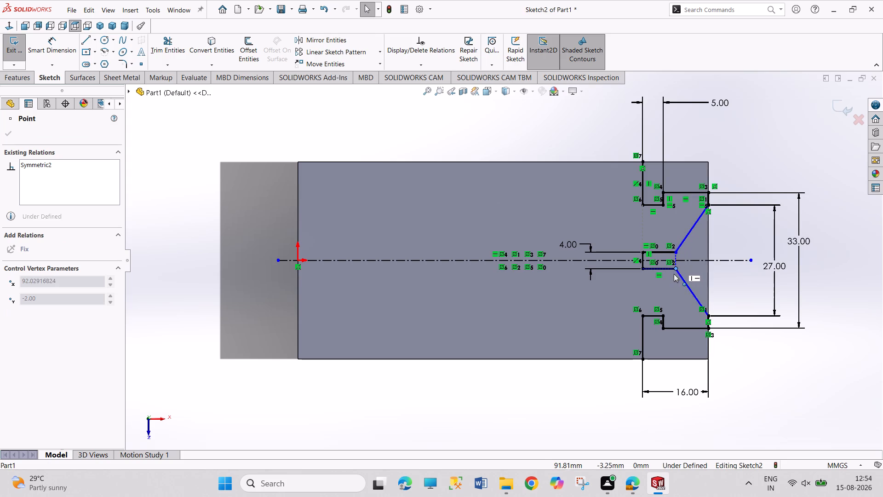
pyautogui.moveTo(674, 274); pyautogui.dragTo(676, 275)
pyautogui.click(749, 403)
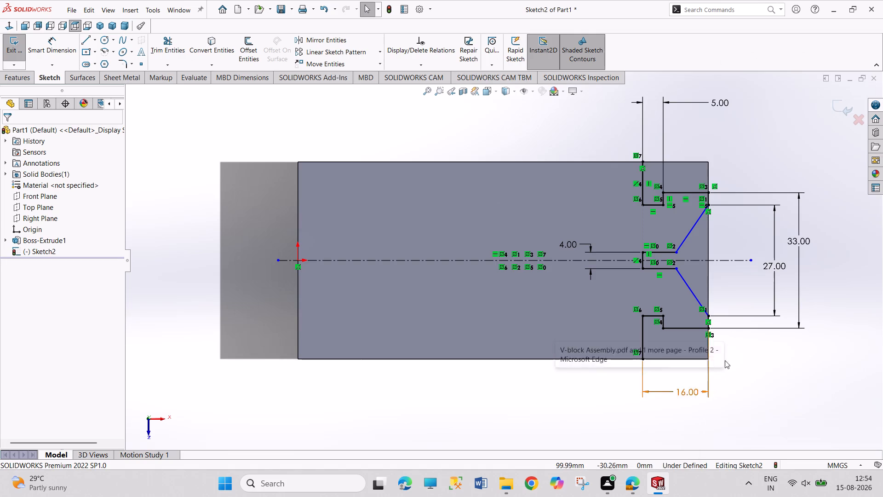
# Add a vertical relation between the V's inner corner at the central slot and the stepped notch's inner corner.
pyautogui.click(676, 268)
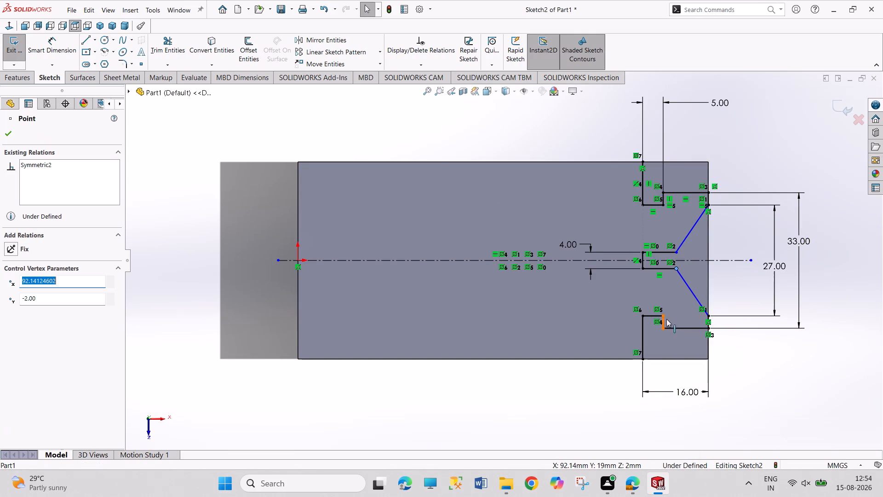
pyautogui.keyDown('ctrl'); pyautogui.click(663, 317); pyautogui.keyUp('ctrl')
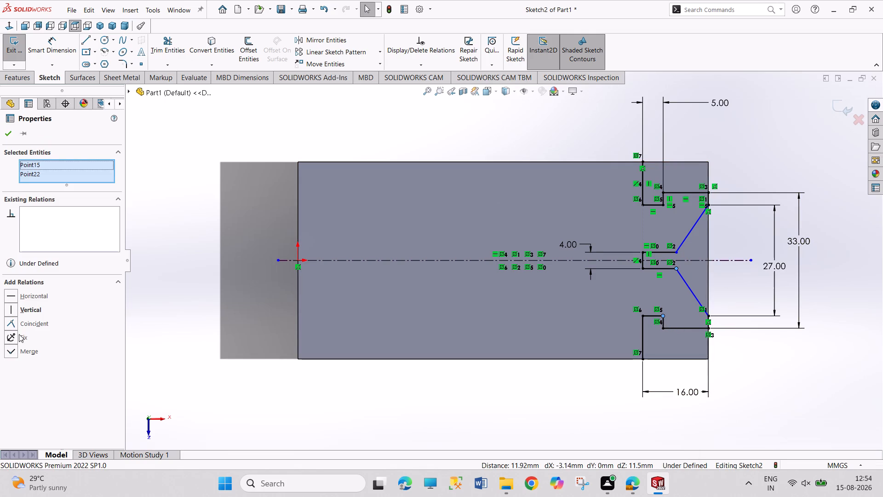
pyautogui.click(38, 311)
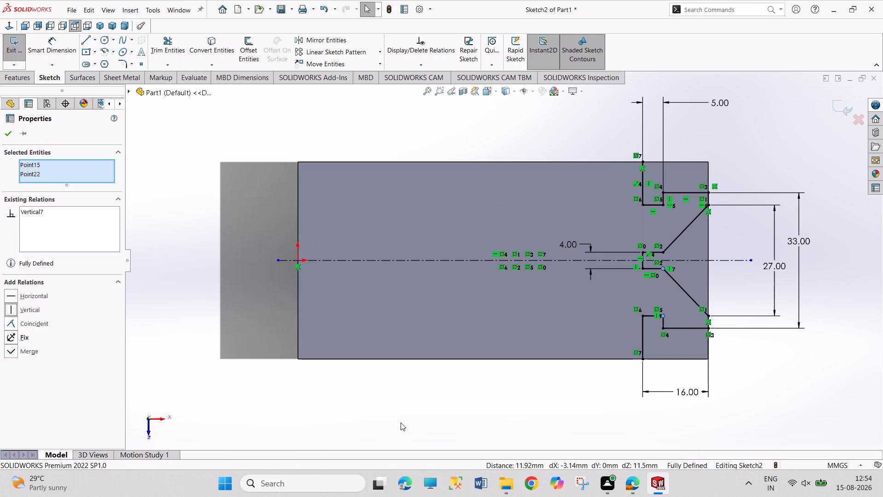
pyautogui.click(401, 422)
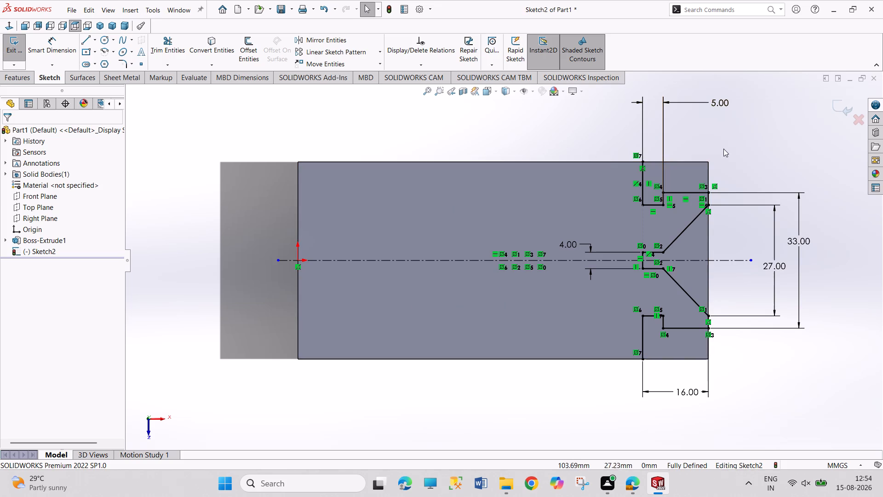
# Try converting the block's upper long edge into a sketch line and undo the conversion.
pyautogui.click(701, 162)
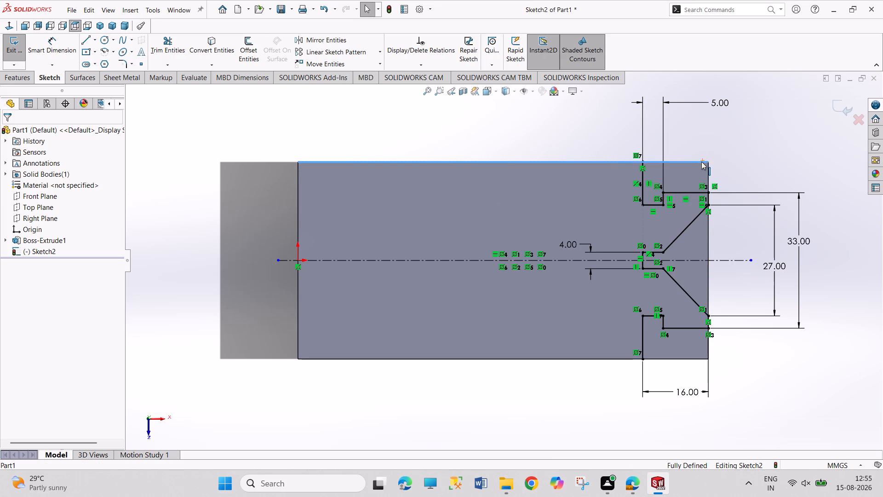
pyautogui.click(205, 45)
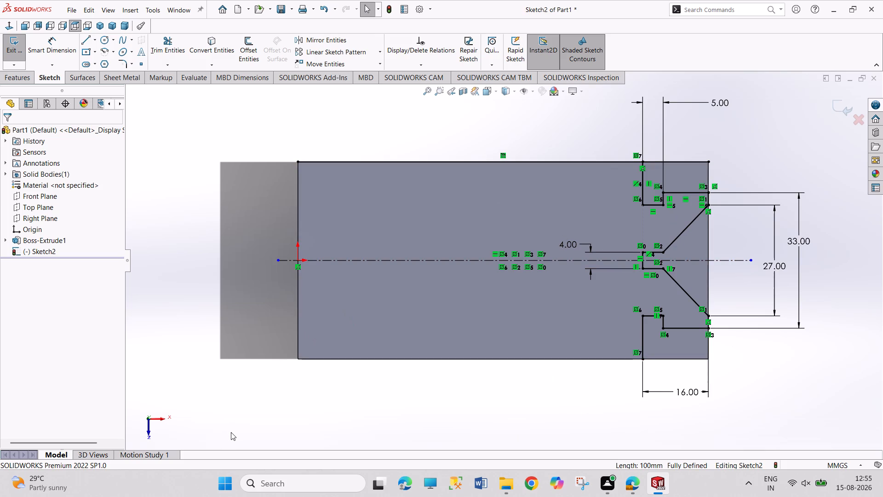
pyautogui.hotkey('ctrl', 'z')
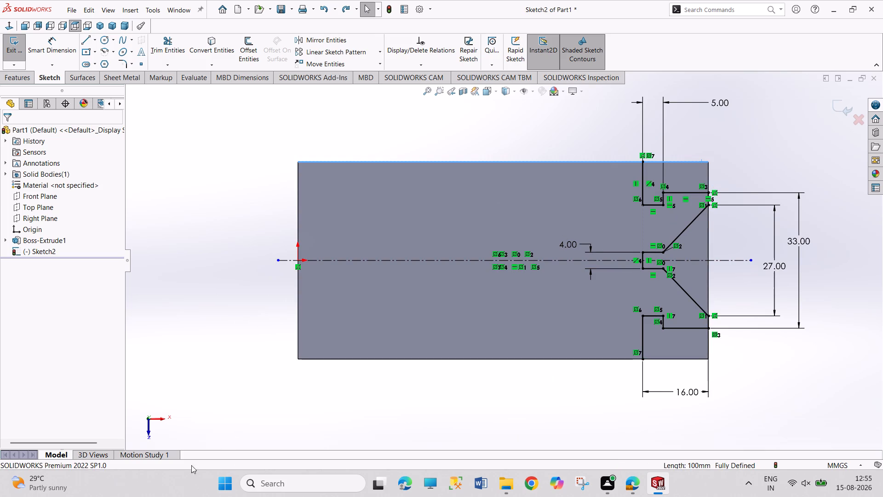
# Close both stepped corner notch profiles with lines along the block's long edges and its V-end face.
pyautogui.click(360, 414)
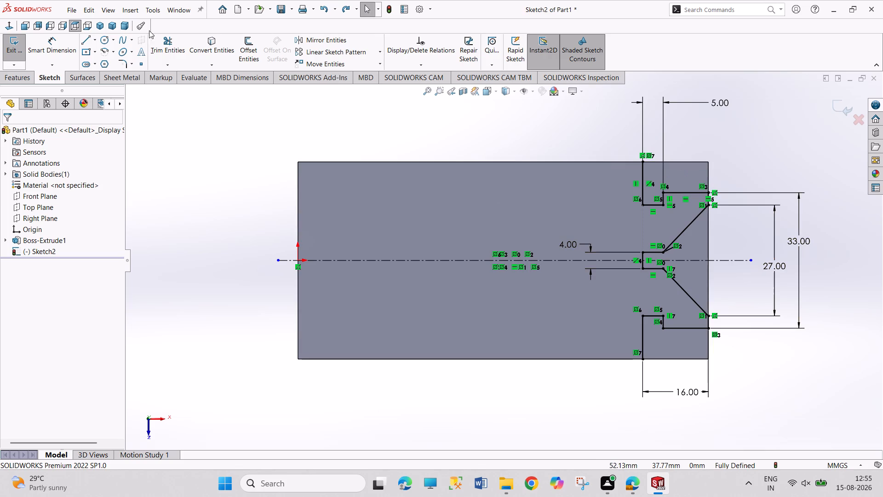
pyautogui.click(86, 42)
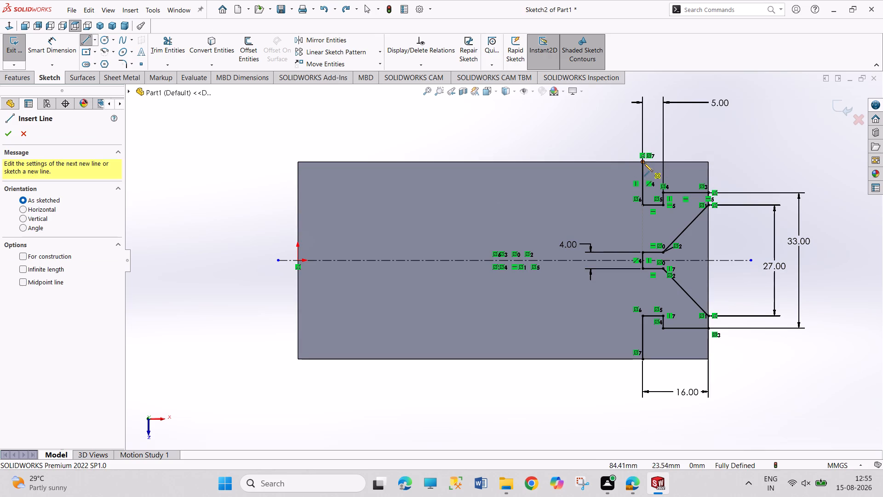
pyautogui.click(642, 162)
pyautogui.click(708, 161)
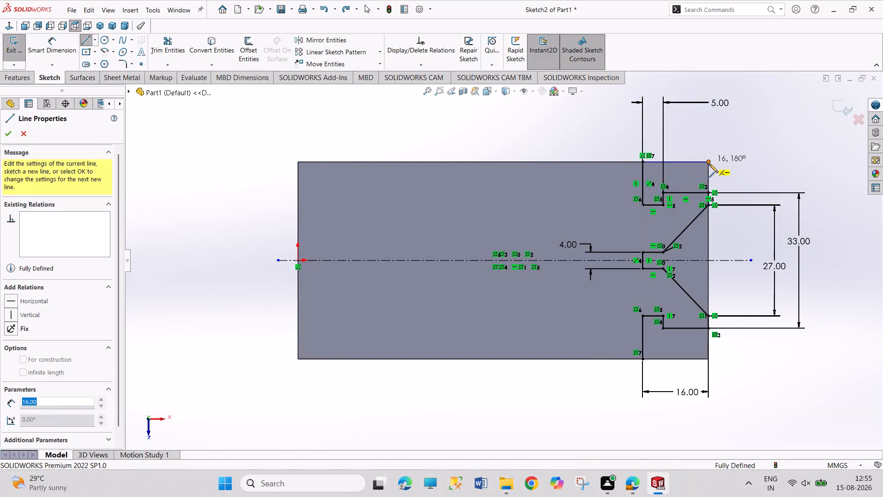
pyautogui.click(708, 193)
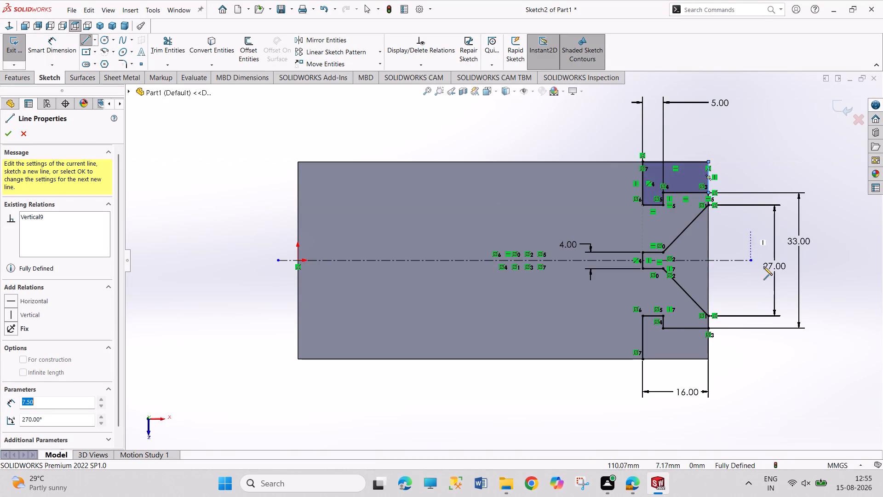
pyautogui.moveTo(644, 360); pyautogui.dragTo(654, 360)
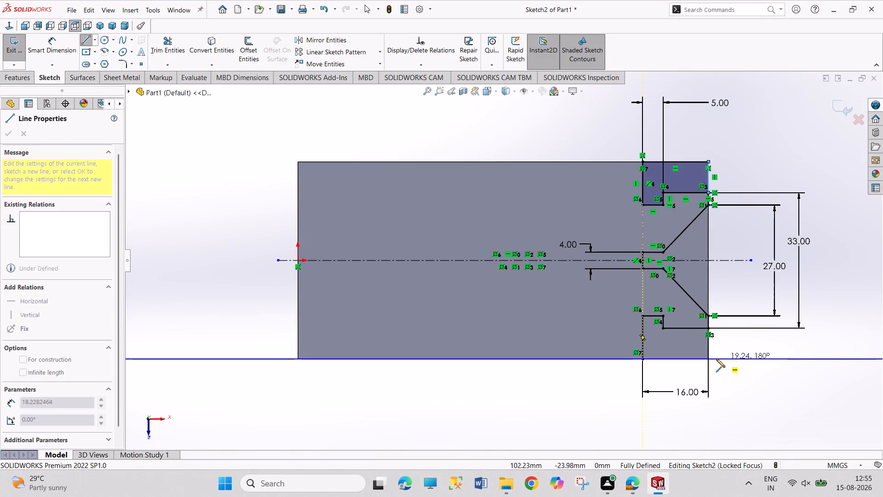
pyautogui.click(708, 358)
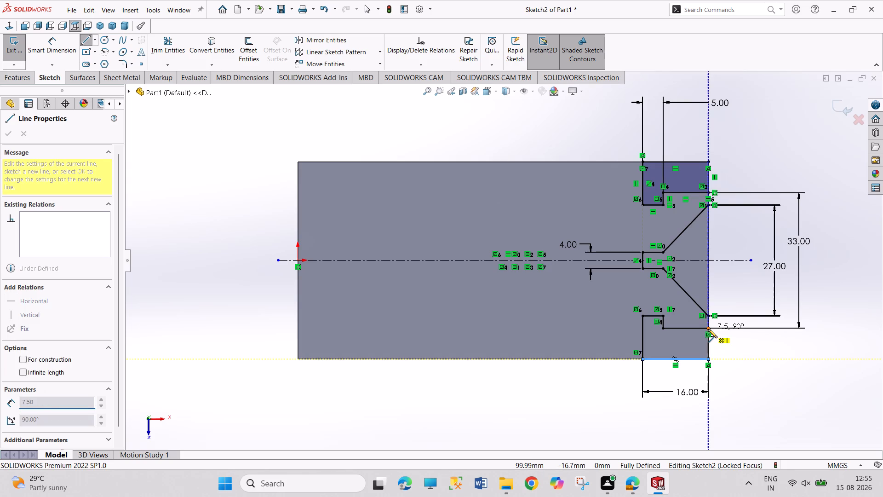
pyautogui.click(708, 329)
pyautogui.rightClick(757, 354)
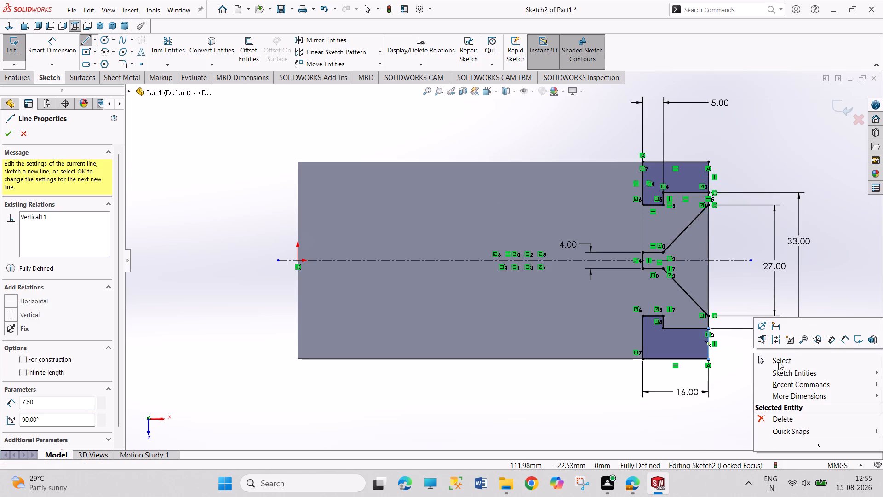
pyautogui.click(778, 362)
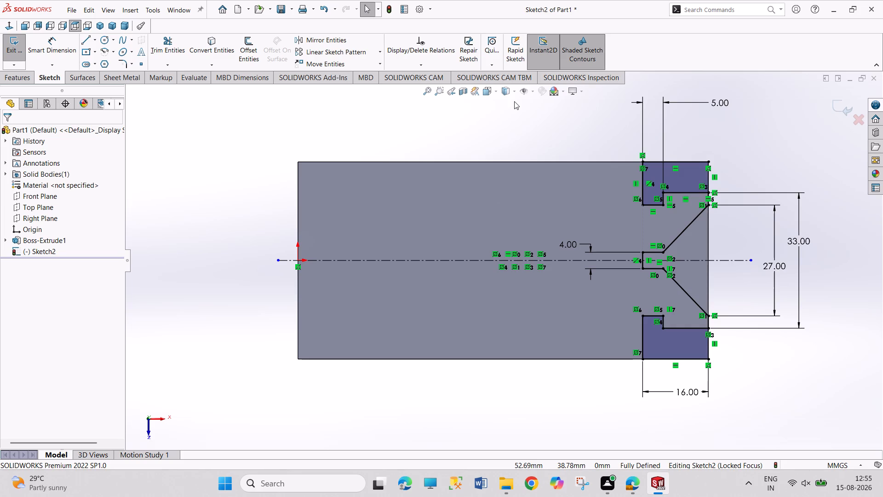
# Draw a vertical line across the V's open mouth, joining the outer ends of its two sloped lines.
pyautogui.click(82, 38)
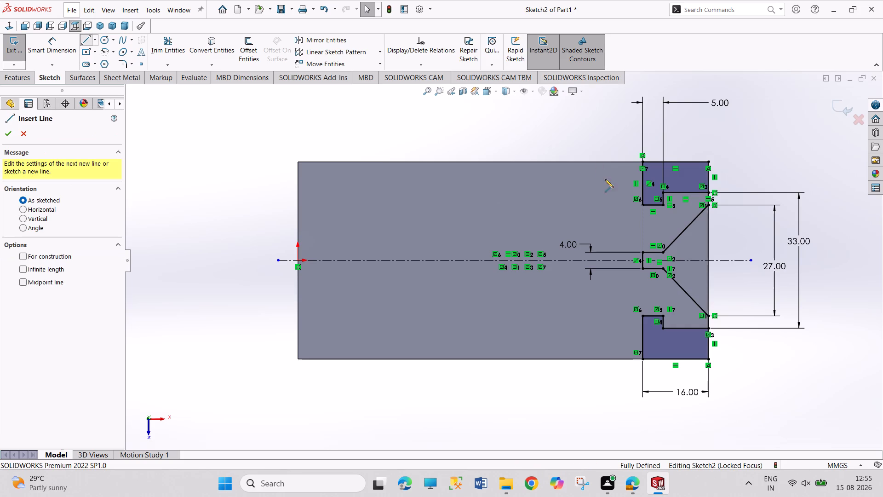
pyautogui.moveTo(709, 315); pyautogui.dragTo(710, 310)
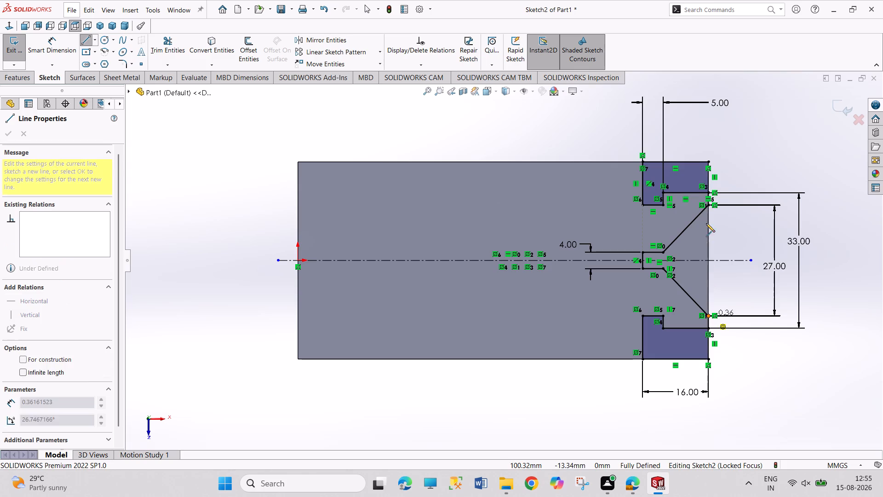
pyautogui.click(708, 206)
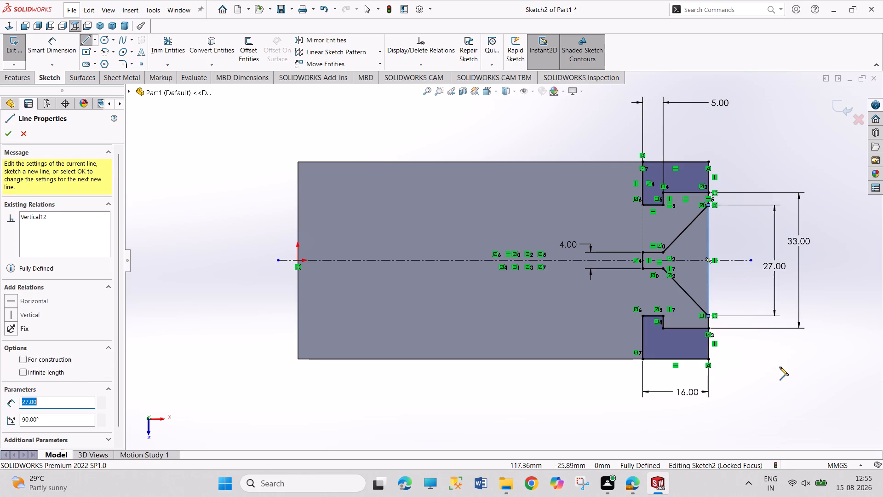
pyautogui.rightClick(780, 367)
pyautogui.click(791, 374)
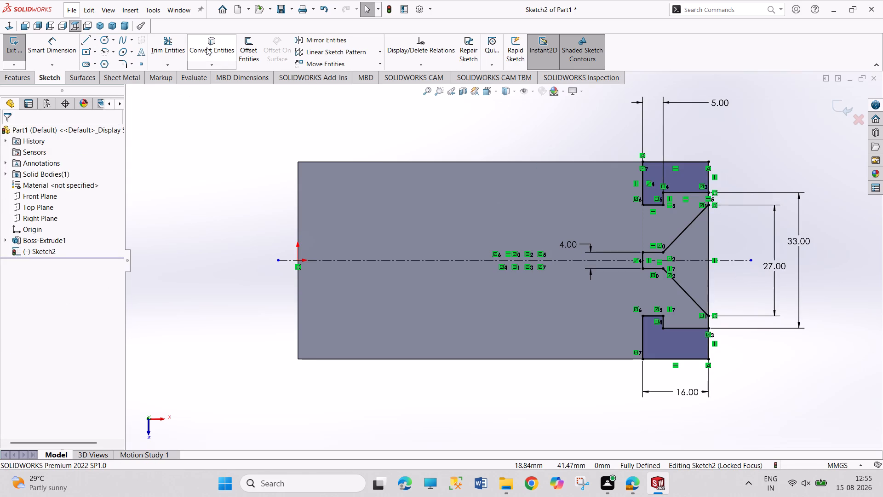
# Trim the two short end-face segments between the V's outer corners and the stepped notches.
pyautogui.click(174, 46)
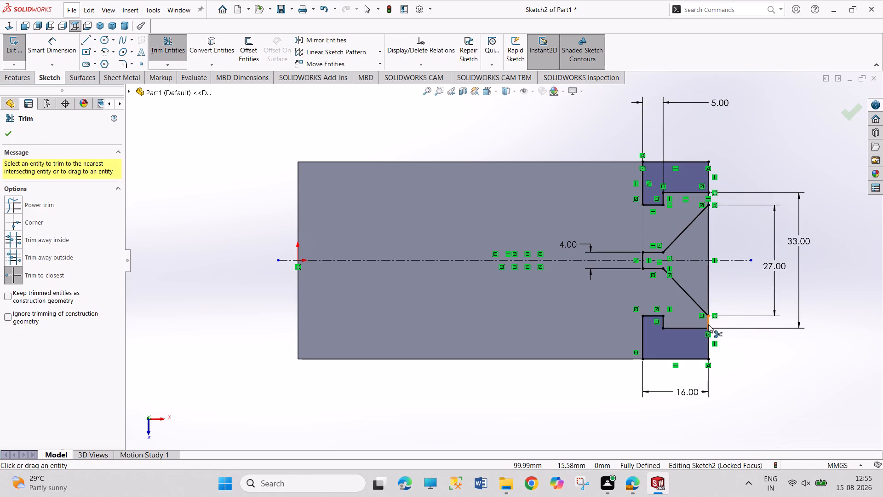
pyautogui.moveTo(709, 324); pyautogui.dragTo(711, 320)
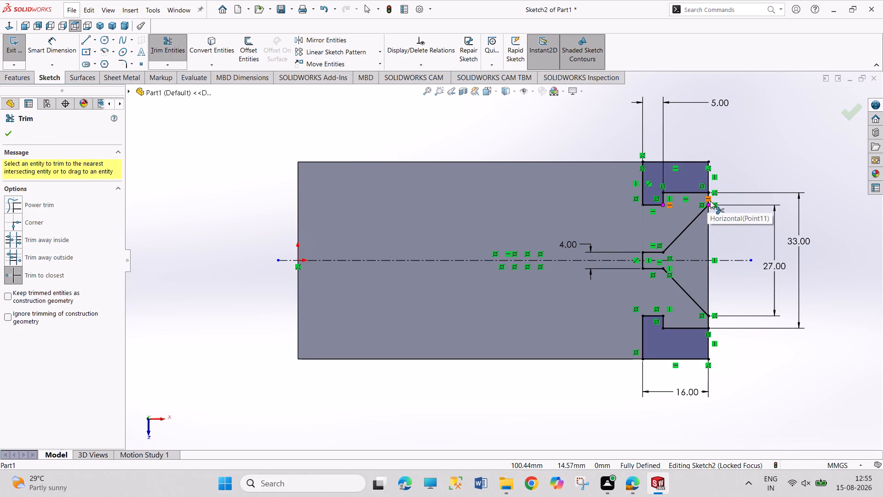
pyautogui.scroll(2, 709, 196)
pyautogui.scroll(-4, 644, 229)
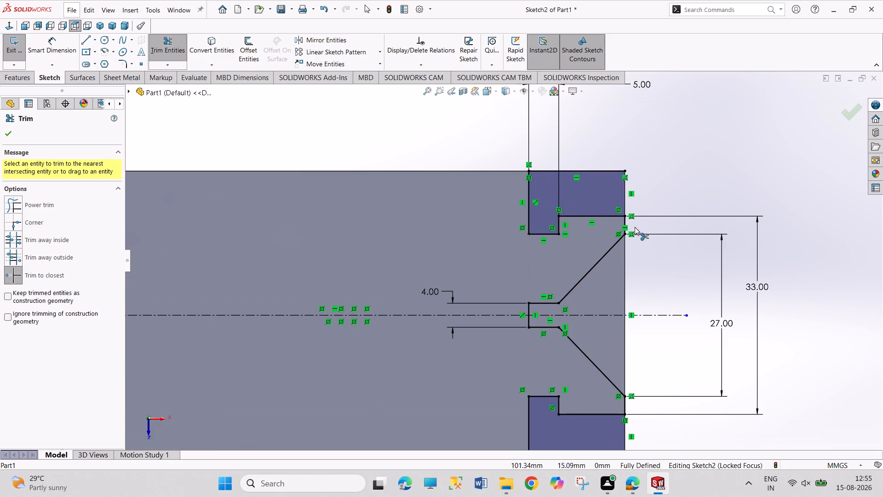
pyautogui.click(625, 220)
pyautogui.rightClick(689, 185)
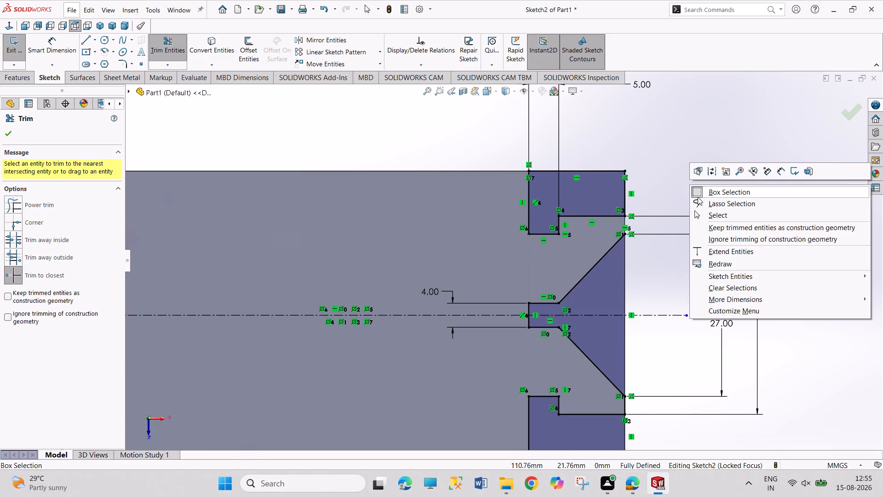
pyautogui.click(709, 216)
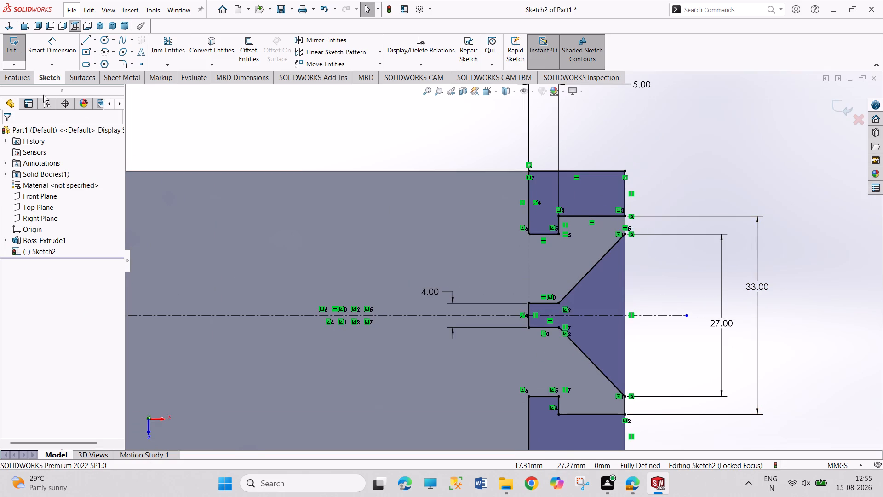
# Extrude-cut the V with its central slot and both corner notch regions, using Mid Plane at 48 mm.
pyautogui.click(9, 48)
pyautogui.scroll(2, 387, 337)
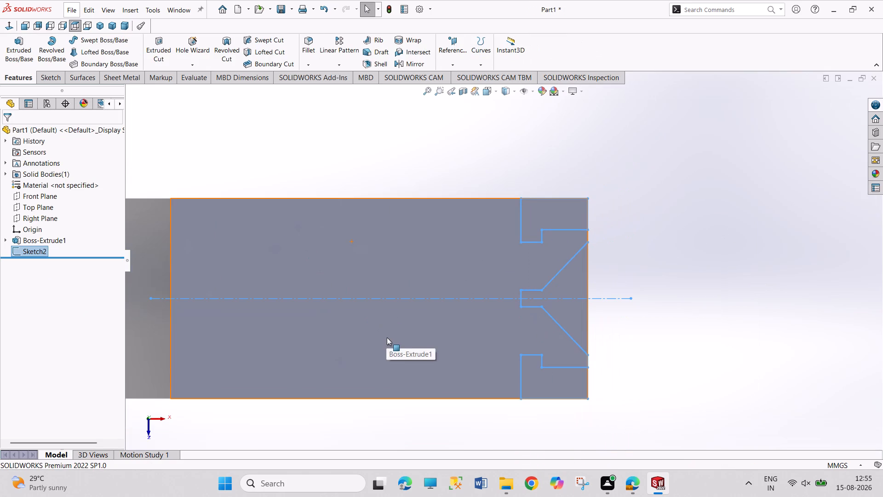
pyautogui.click(159, 45)
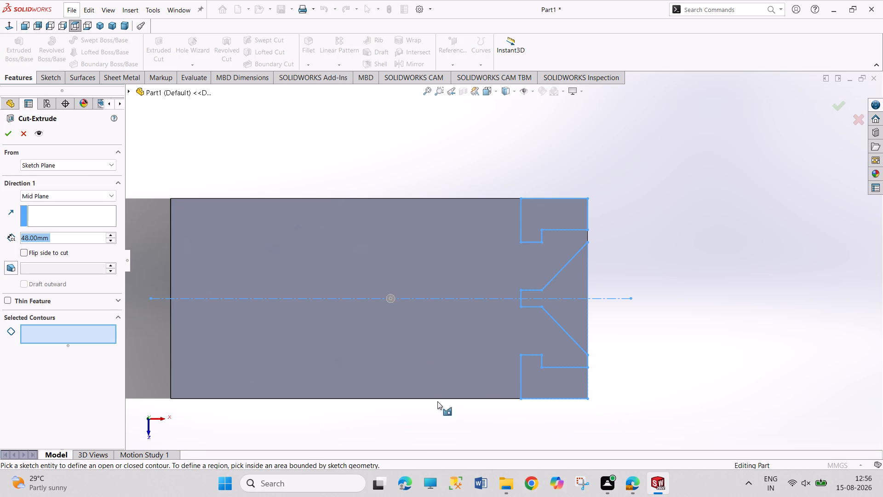
pyautogui.click(536, 381)
pyautogui.click(562, 310)
pyautogui.click(571, 271)
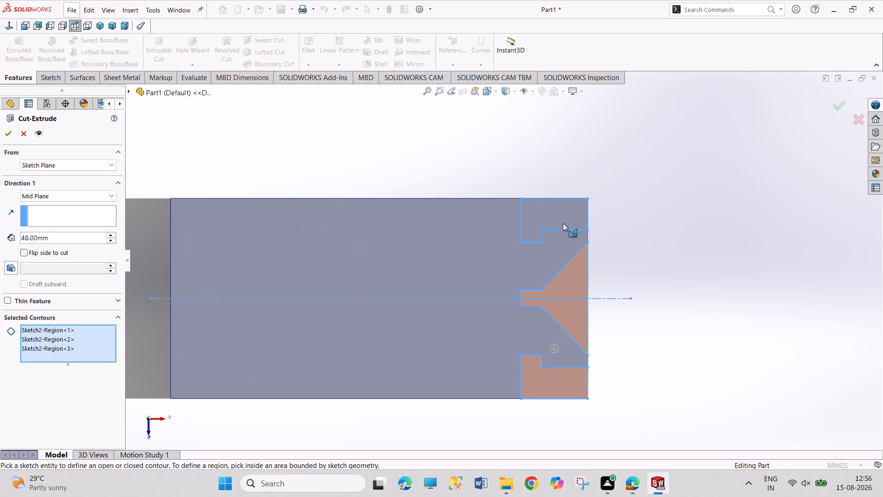
pyautogui.click(559, 215)
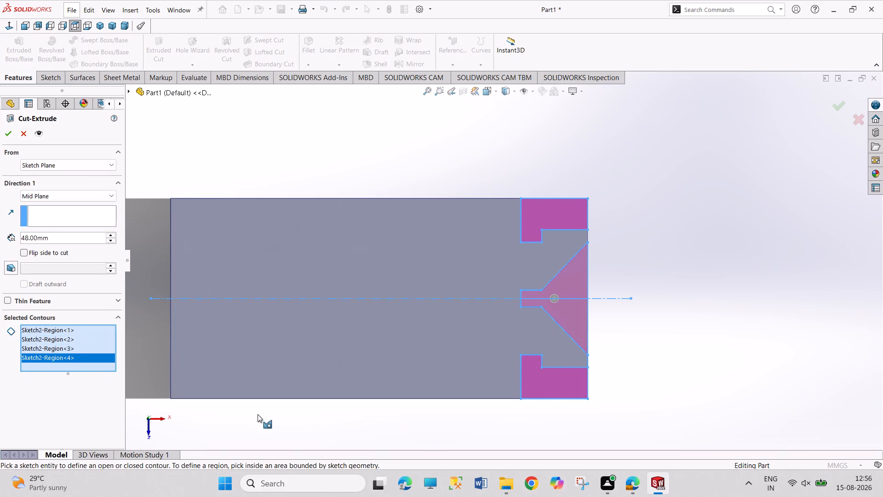
pyautogui.moveTo(252, 410); pyautogui.dragTo(208, 327, button='middle')
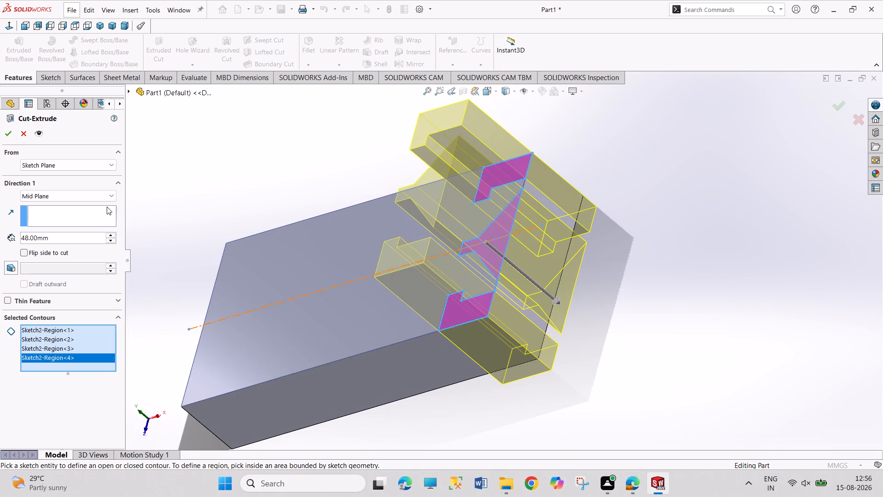
pyautogui.click(7, 136)
# Sketch a vertical centerpoint slot on the block's large face, level with the origin, about 19.7 mm between centres and 6.7 mm wide.
pyautogui.moveTo(240, 158); pyautogui.dragTo(280, 185, button='middle')
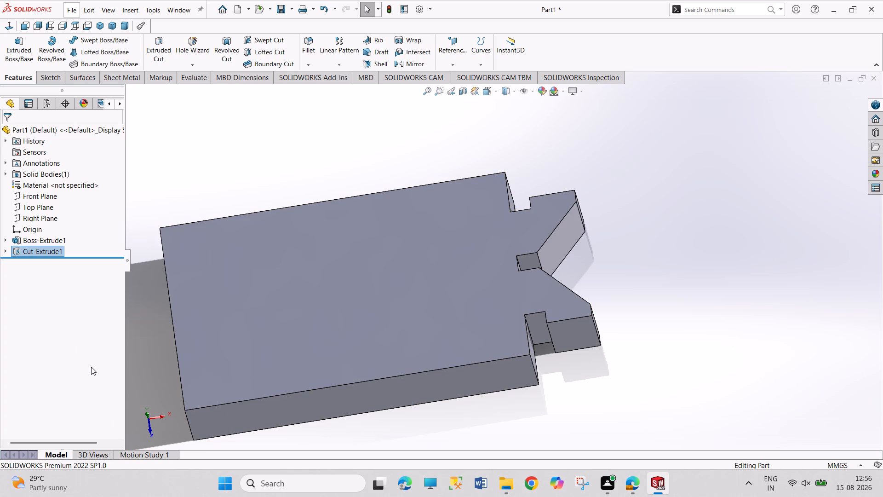
pyautogui.click(498, 305)
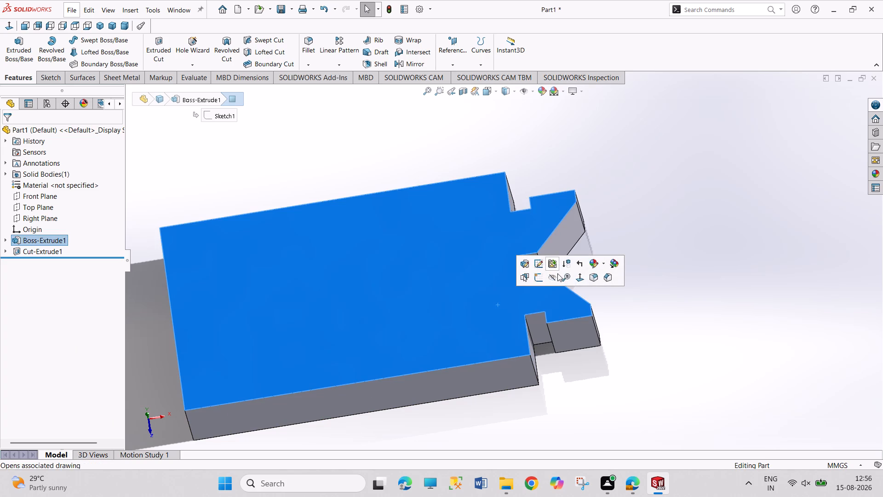
pyautogui.click(542, 279)
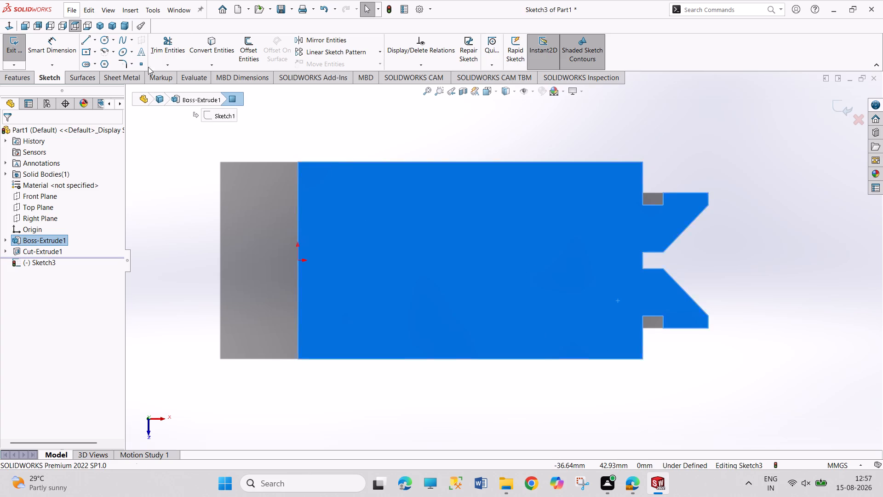
pyautogui.click(88, 64)
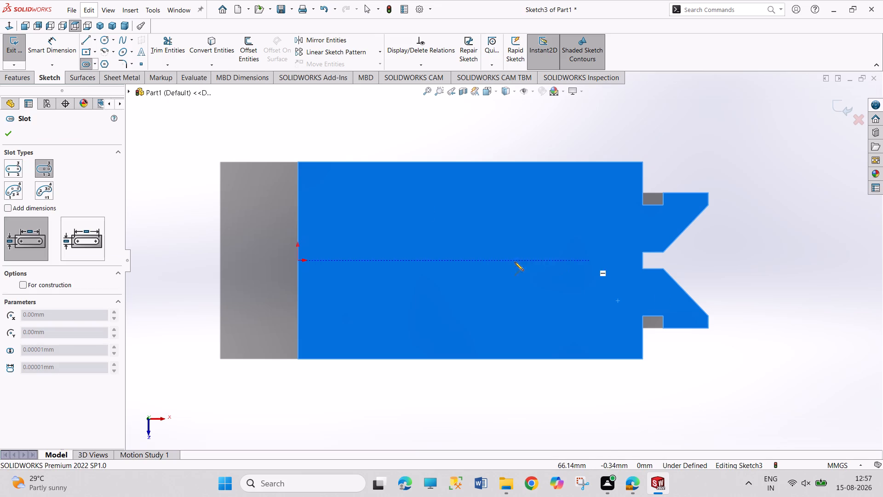
pyautogui.click(589, 260)
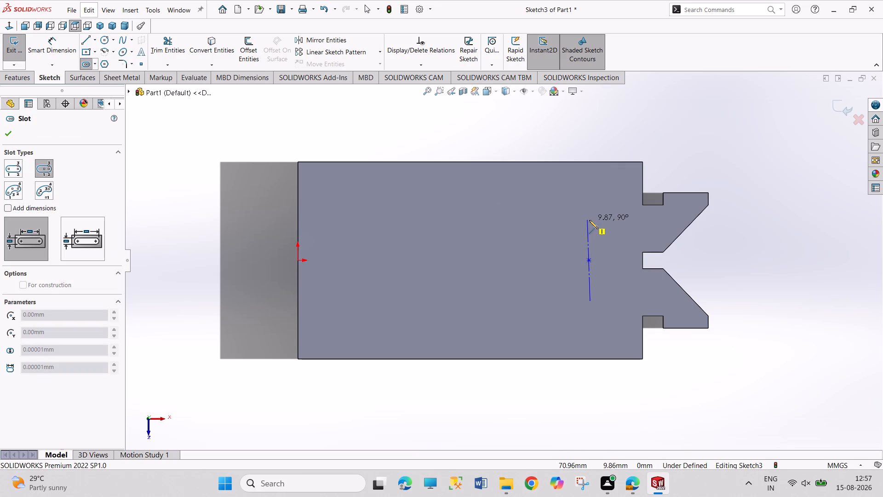
pyautogui.click(589, 220)
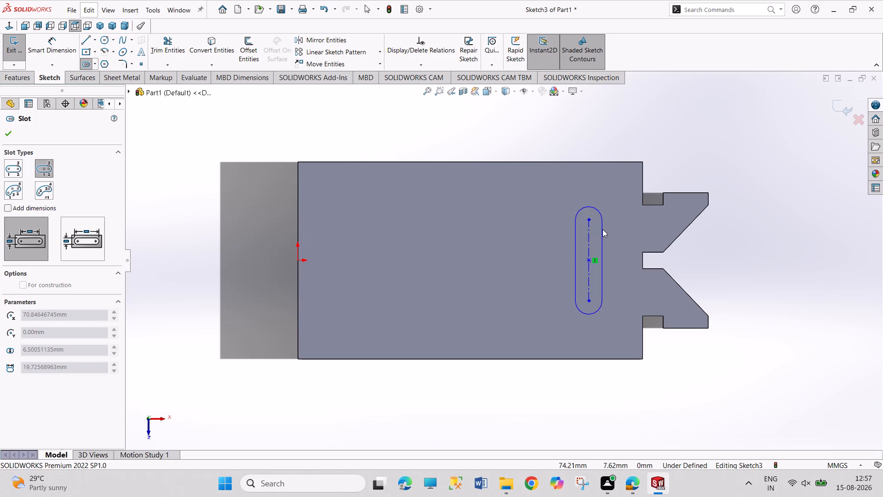
pyautogui.moveTo(602, 229); pyautogui.dragTo(600, 236)
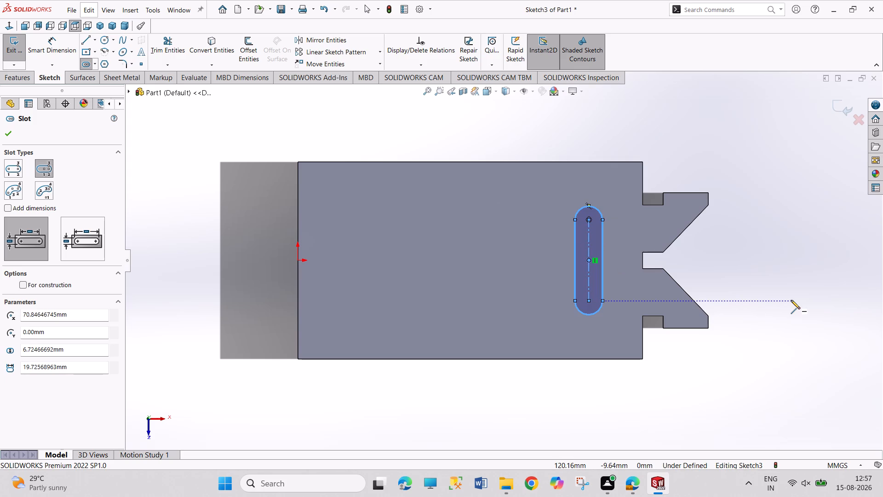
# Dimension the slot's centreline at 63 mm from the origin.
pyautogui.moveTo(809, 346); pyautogui.dragTo(771, 150, button='right')
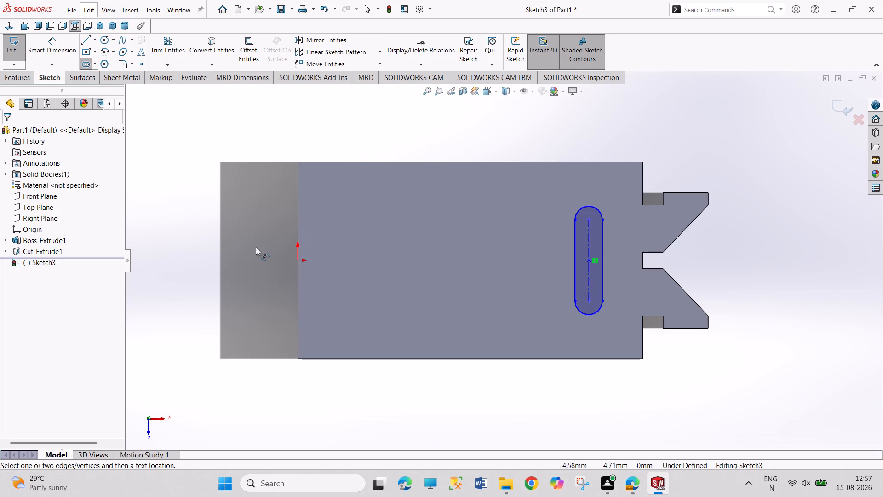
pyautogui.click(297, 261)
pyautogui.moveTo(589, 246); pyautogui.dragTo(589, 246)
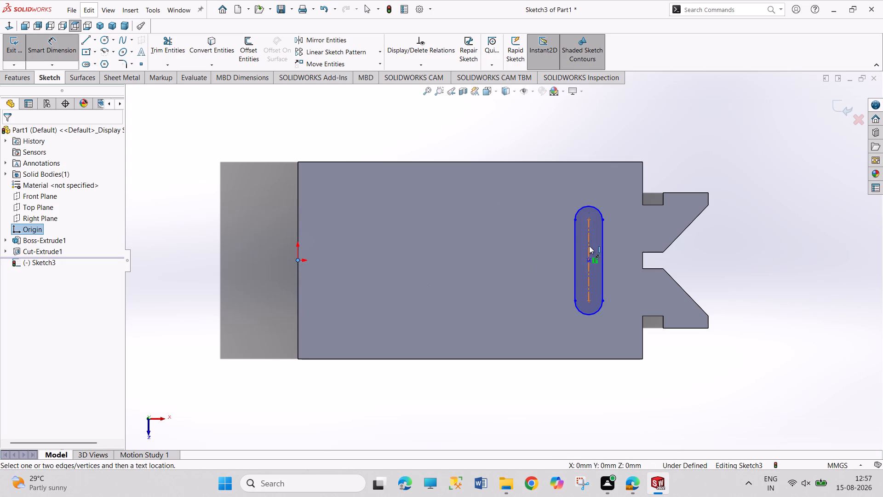
pyautogui.moveTo(589, 246); pyautogui.dragTo(587, 239)
pyautogui.click(503, 141)
pyautogui.write('36')
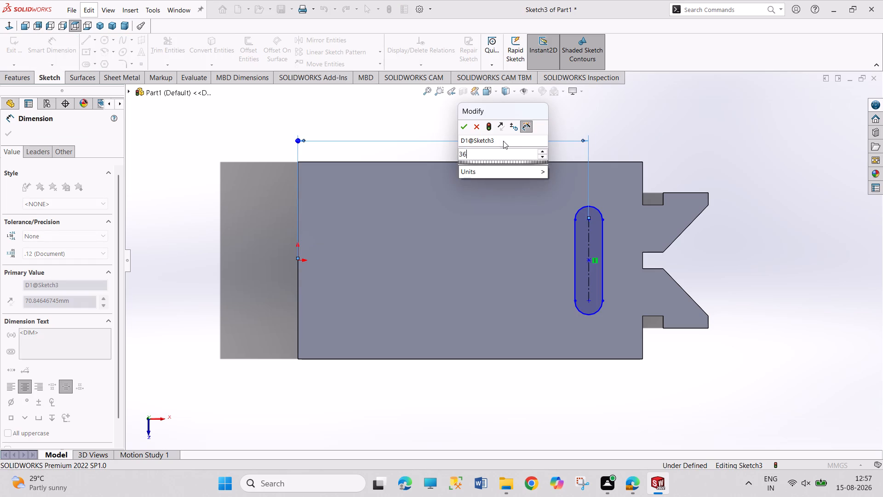
pyautogui.press('BackSpace')
pyautogui.press('BackSpace')
pyautogui.write('63')
pyautogui.press('Return')
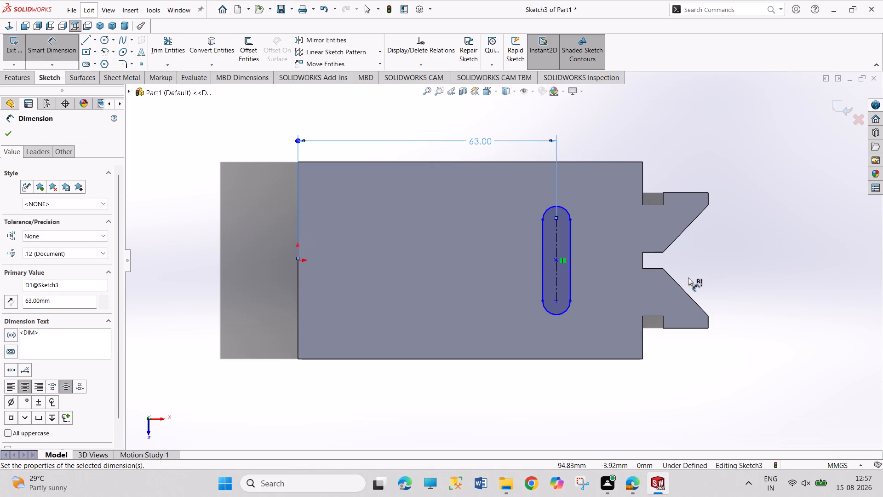
# Dimension the slot's end arc with a 3 mm radius.
pyautogui.click(564, 211)
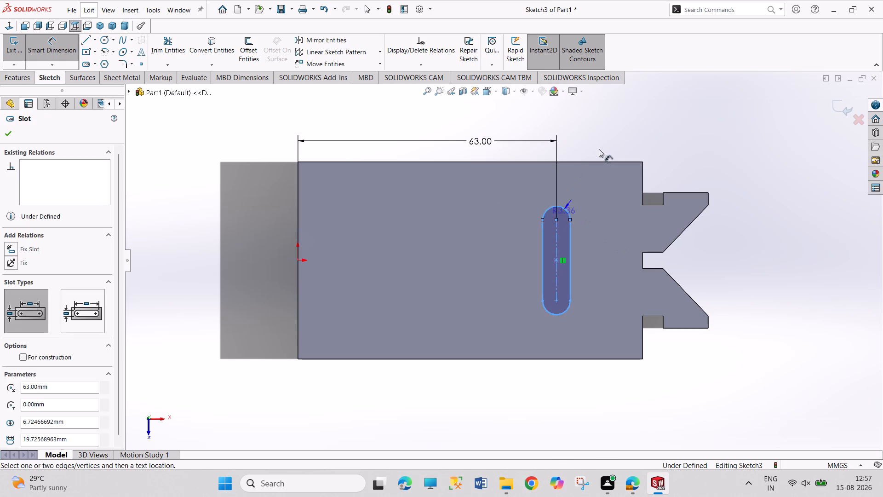
pyautogui.click(614, 138)
pyautogui.press('3')
pyautogui.press('Return')
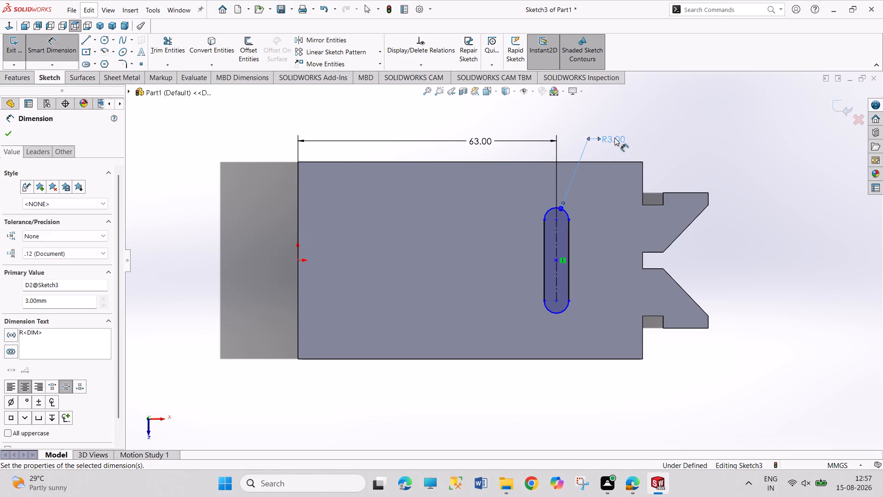
# Dimension the slot's straight side at 25 mm.
pyautogui.rightClick(754, 209)
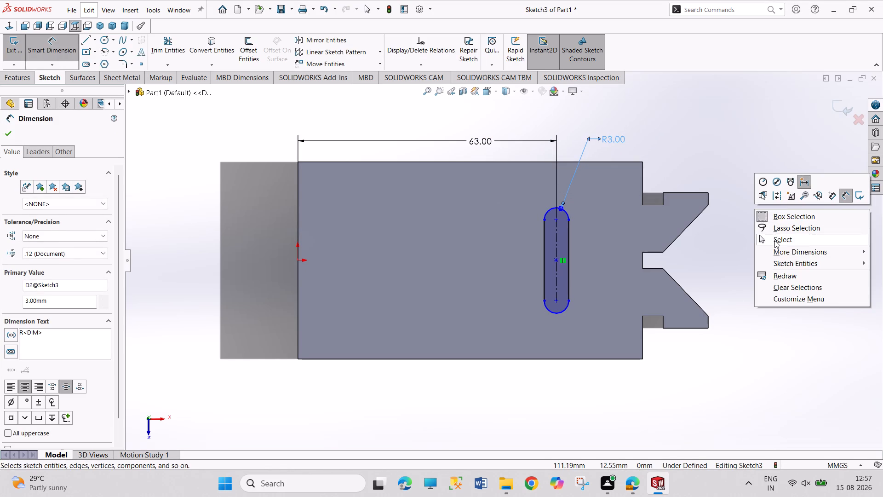
pyautogui.click(774, 240)
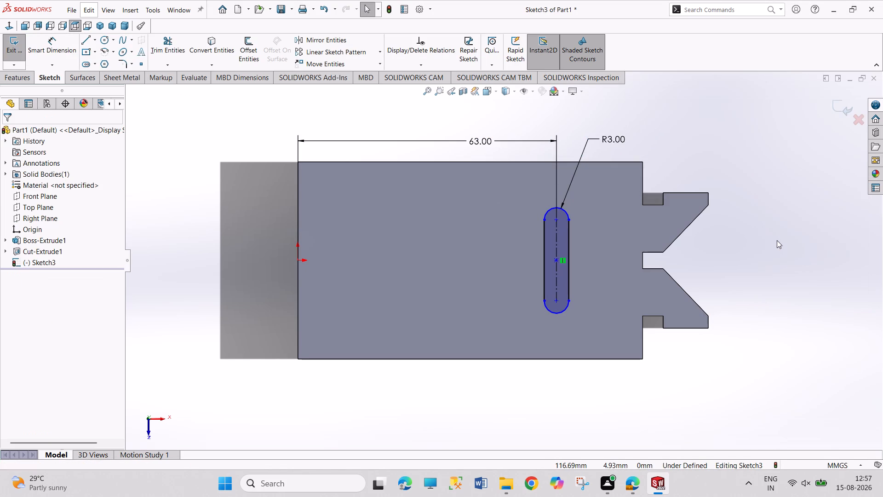
pyautogui.moveTo(777, 240); pyautogui.dragTo(775, 152, button='right')
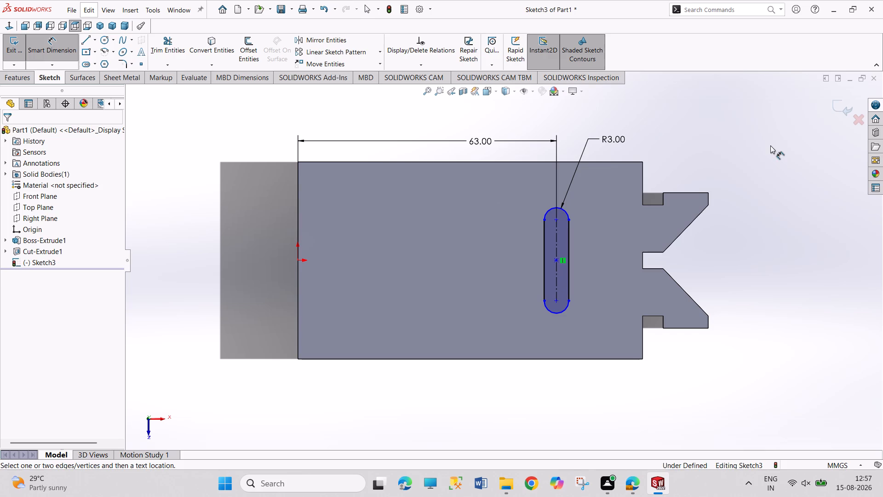
pyautogui.moveTo(570, 273); pyautogui.dragTo(585, 270)
pyautogui.click(731, 259)
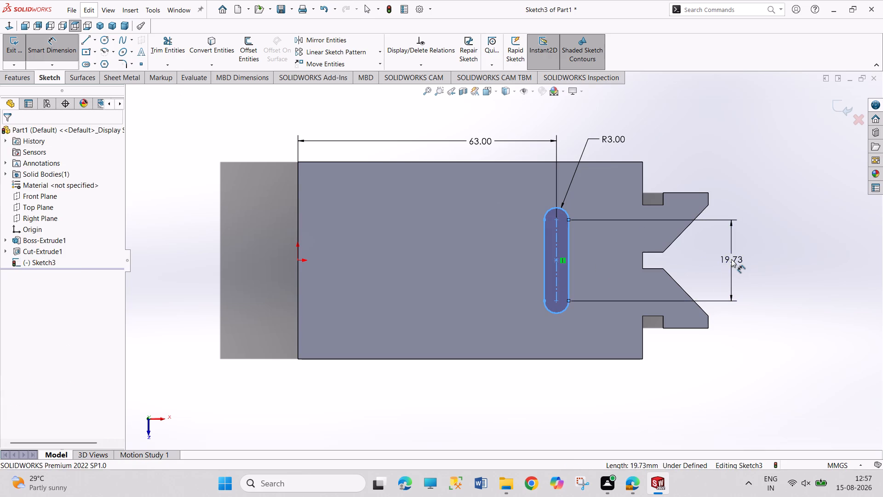
pyautogui.write('25')
pyautogui.press('Return')
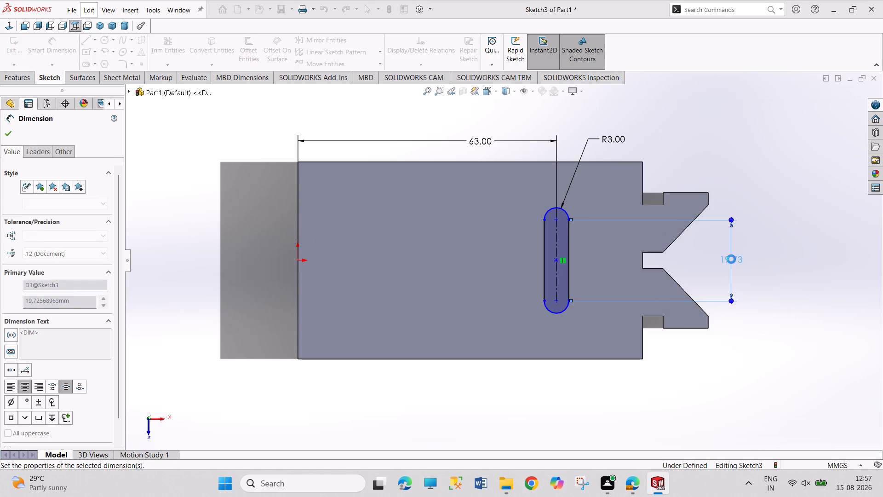
pyautogui.rightClick(825, 345)
pyautogui.click(820, 375)
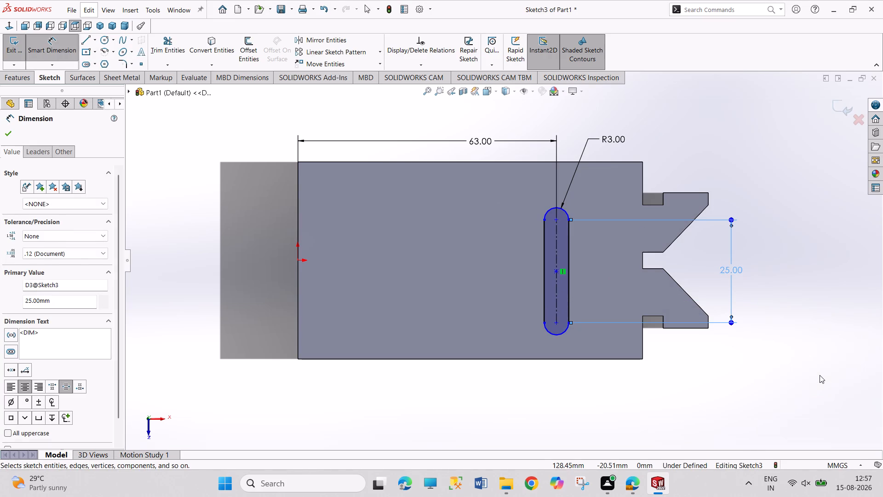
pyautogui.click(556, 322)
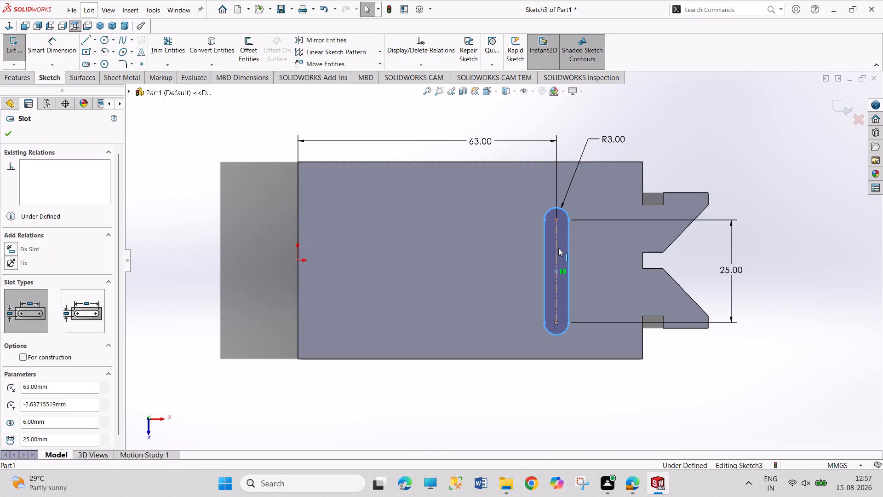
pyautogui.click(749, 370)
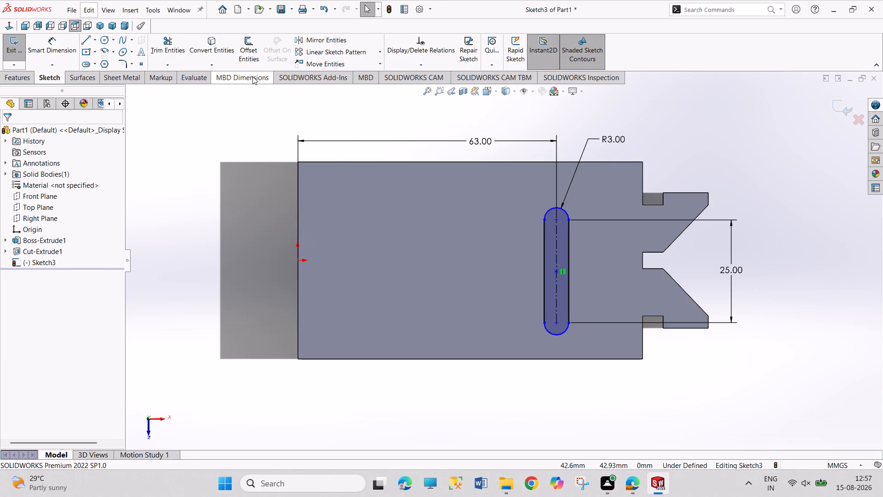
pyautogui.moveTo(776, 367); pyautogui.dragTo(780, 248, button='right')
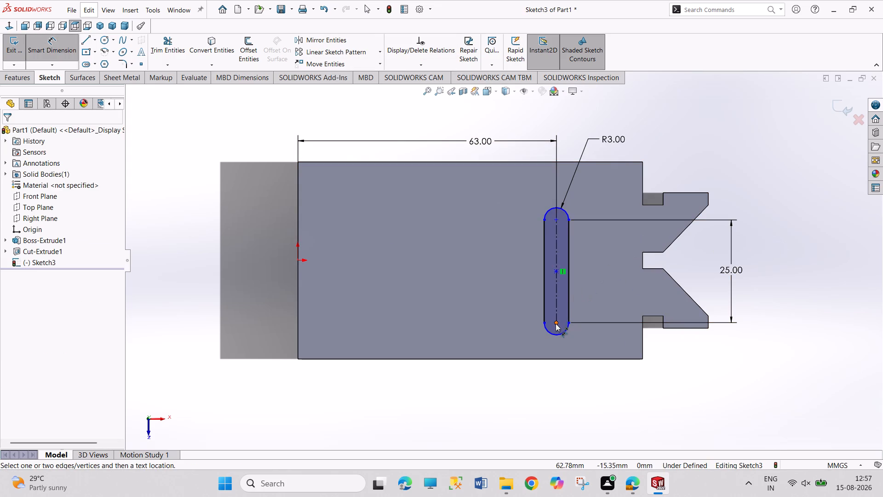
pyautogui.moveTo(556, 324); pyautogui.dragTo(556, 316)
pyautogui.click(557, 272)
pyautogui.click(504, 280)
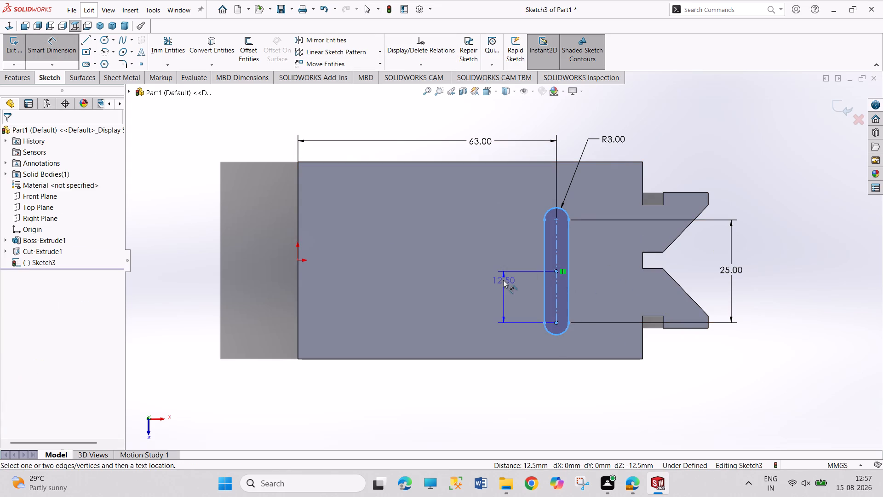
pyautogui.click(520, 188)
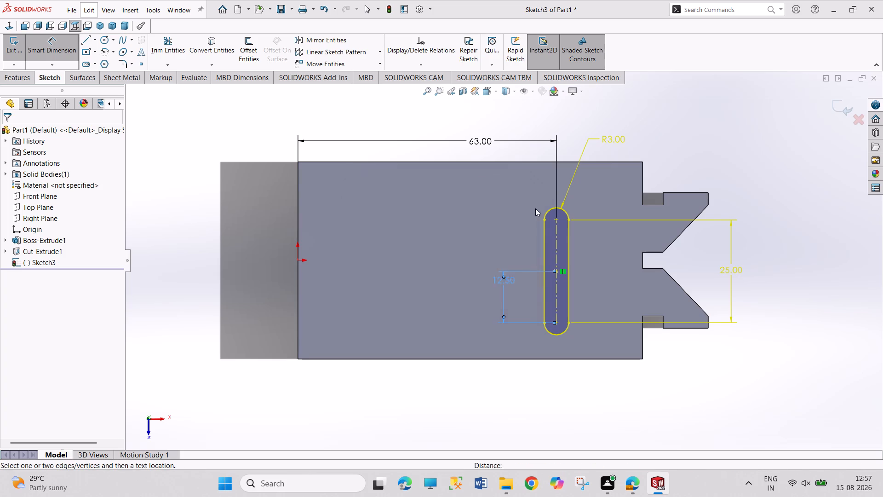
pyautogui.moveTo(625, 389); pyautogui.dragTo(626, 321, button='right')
# Dimension the slot's lower arc centre at 12.5 mm vertically from the origin.
pyautogui.moveTo(665, 379); pyautogui.dragTo(653, 292, button='right')
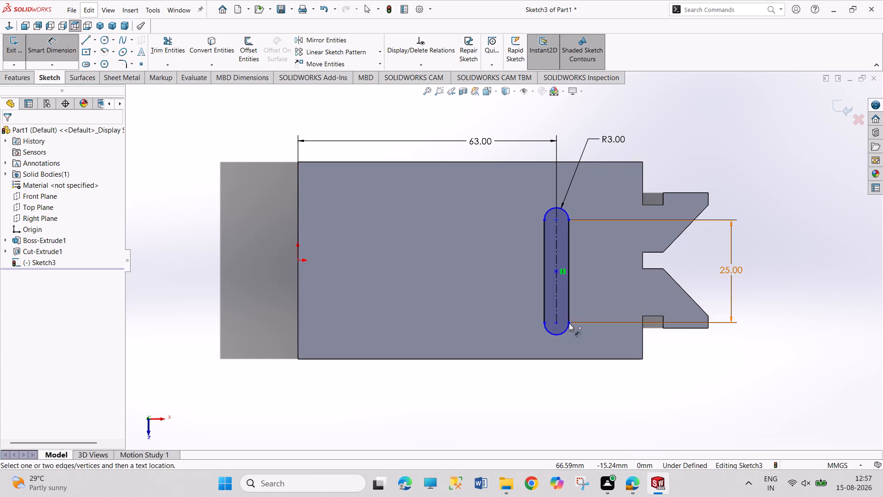
pyautogui.click(556, 322)
pyautogui.click(297, 261)
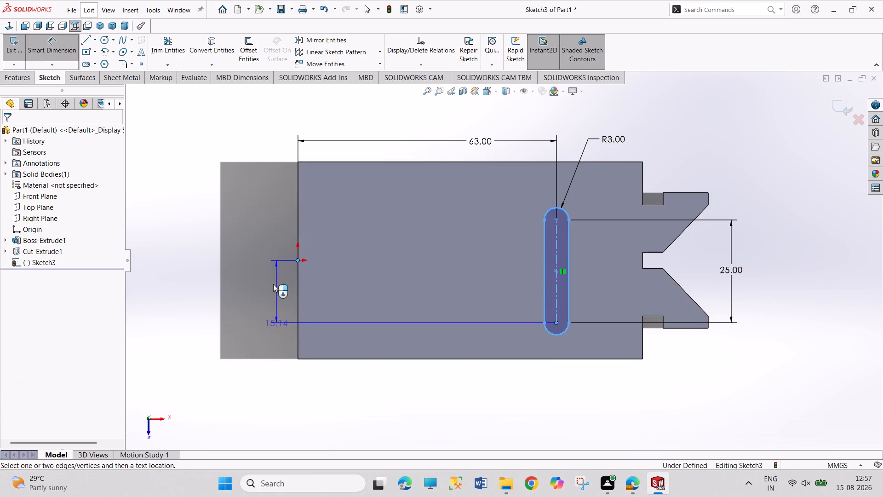
pyautogui.click(273, 284)
pyautogui.write('12.5')
pyautogui.press('Return')
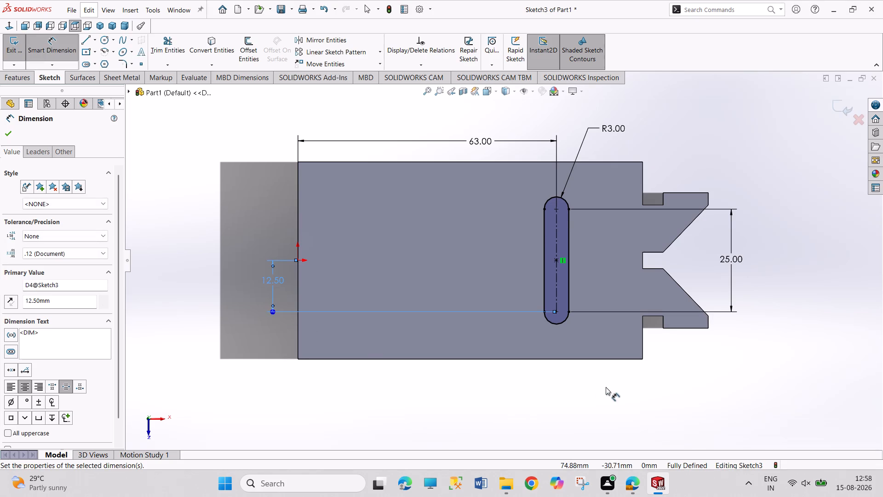
pyautogui.rightClick(606, 387)
pyautogui.click(620, 416)
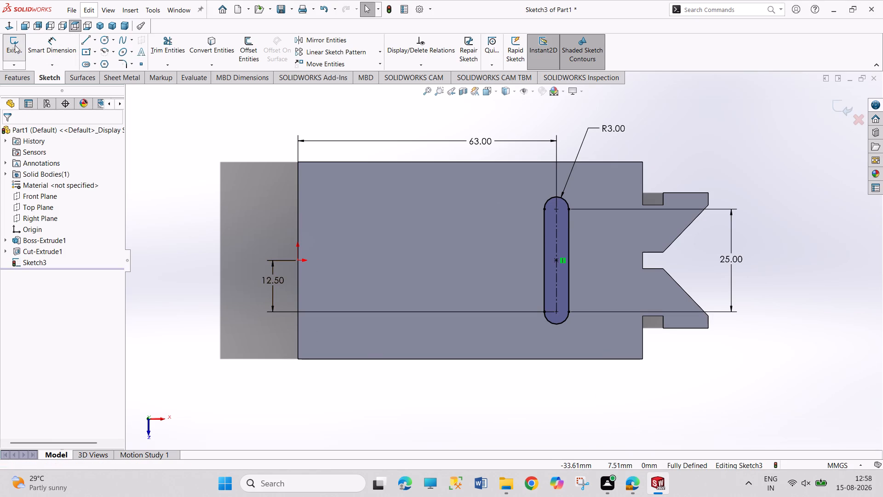
# Extrude-cut the slot sketch into the block's large face, using a Blind depth of 1 mm.
pyautogui.click(15, 45)
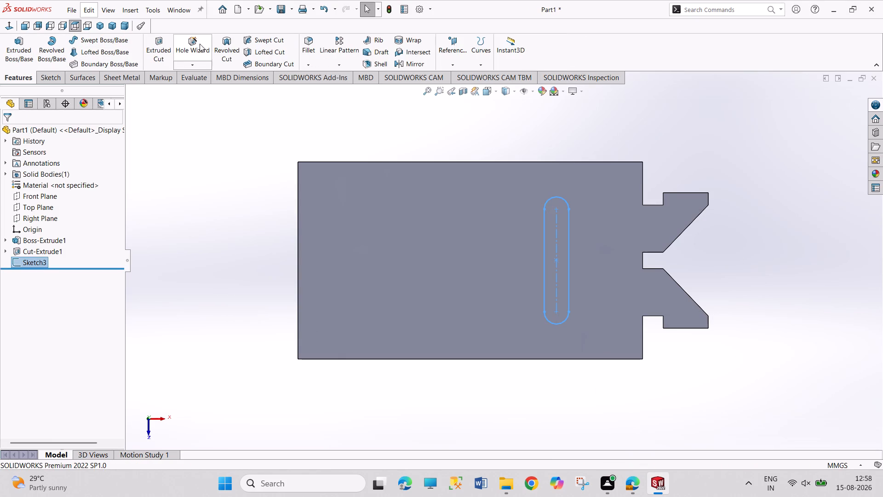
pyautogui.click(159, 45)
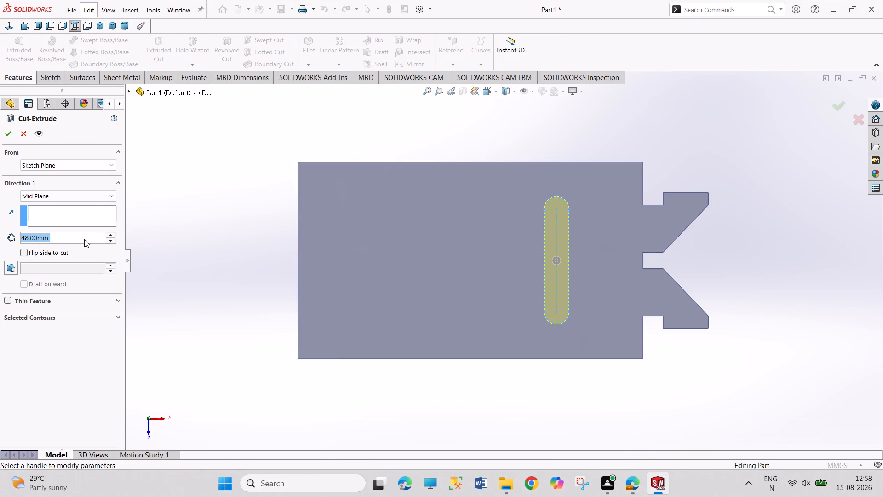
pyautogui.click(91, 194)
pyautogui.click(87, 208)
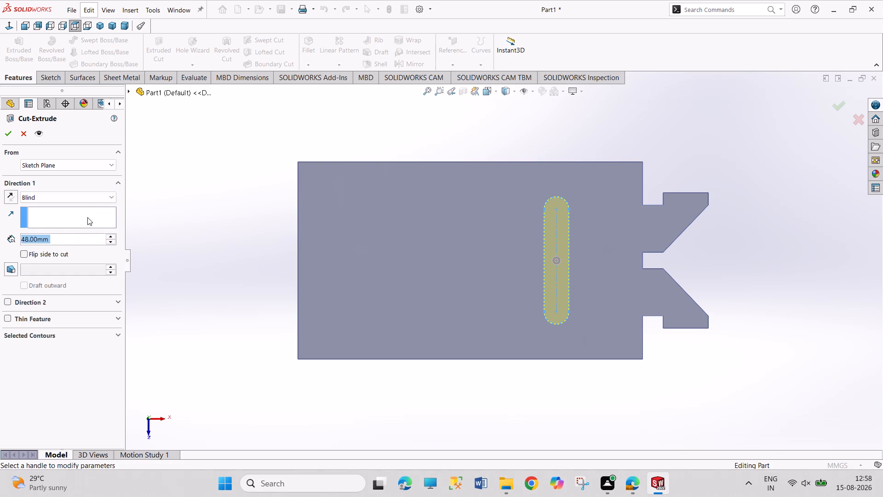
pyautogui.press('1')
pyautogui.press('Return')
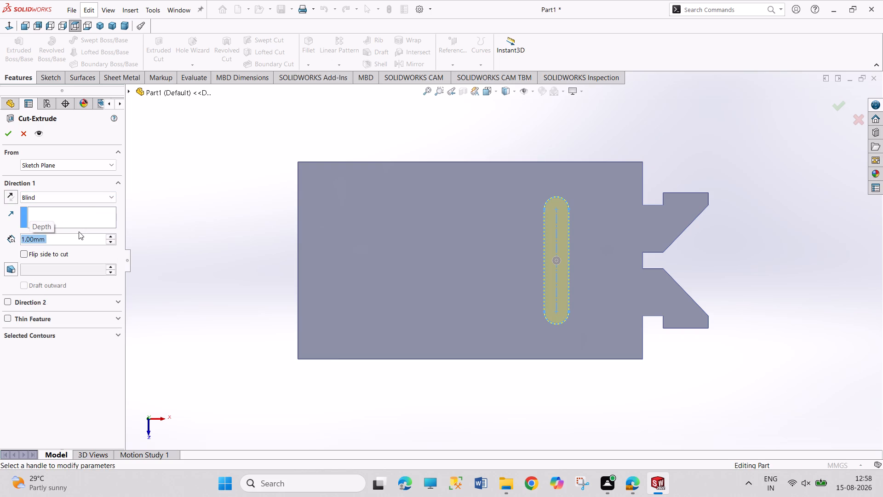
pyautogui.click(13, 137)
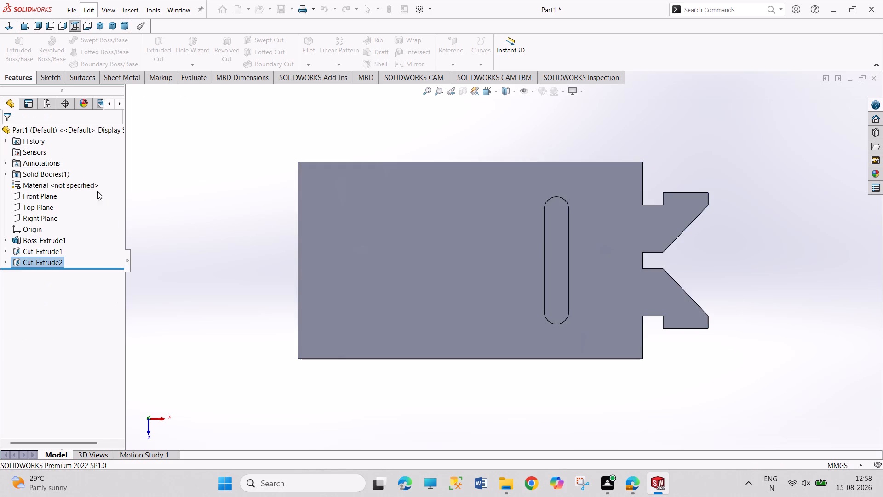
# Review the dimensions in the V-cut sketch, the slot sketch and the base block's profile sketch.
pyautogui.moveTo(185, 280); pyautogui.dragTo(184, 167, button='middle')
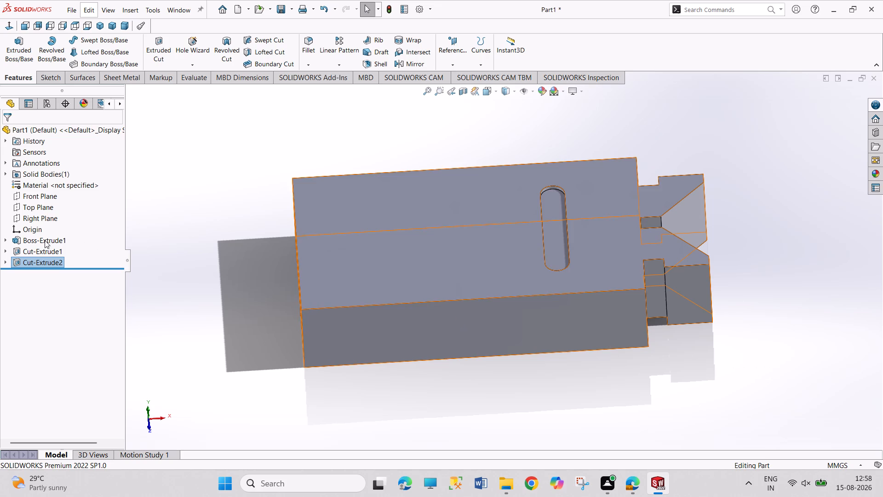
pyautogui.click(4, 251)
pyautogui.click(26, 260)
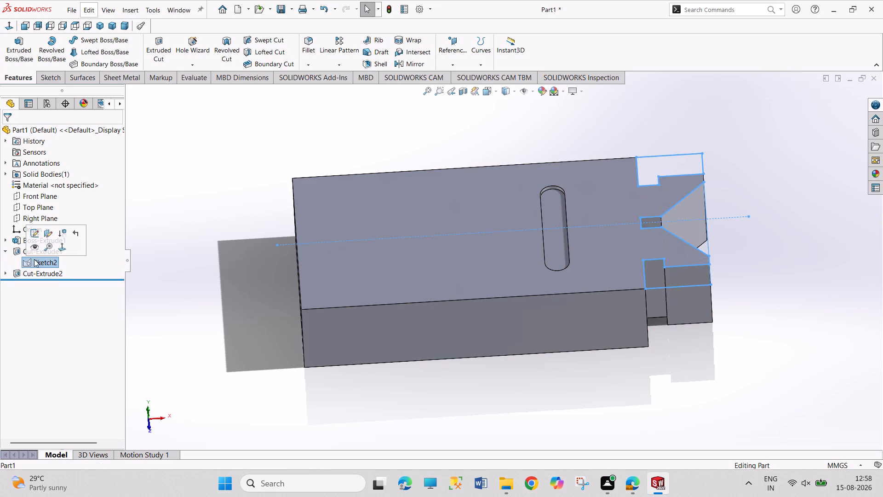
pyautogui.click(35, 235)
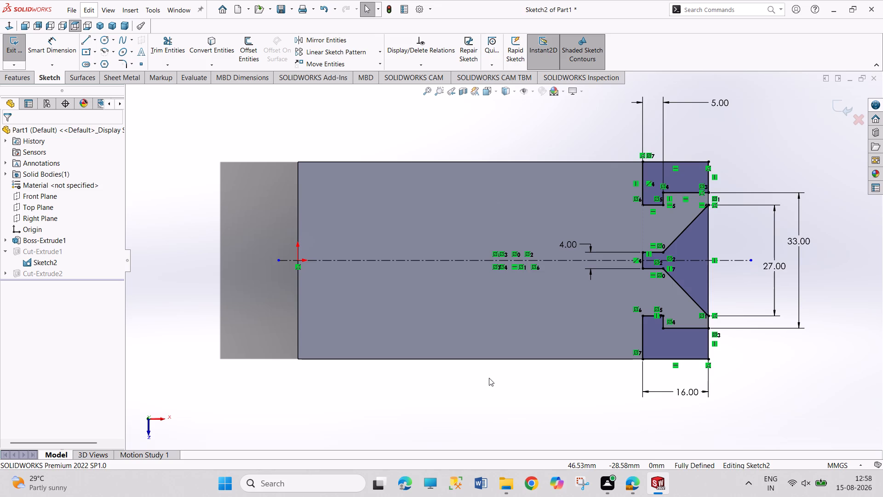
pyautogui.click(23, 41)
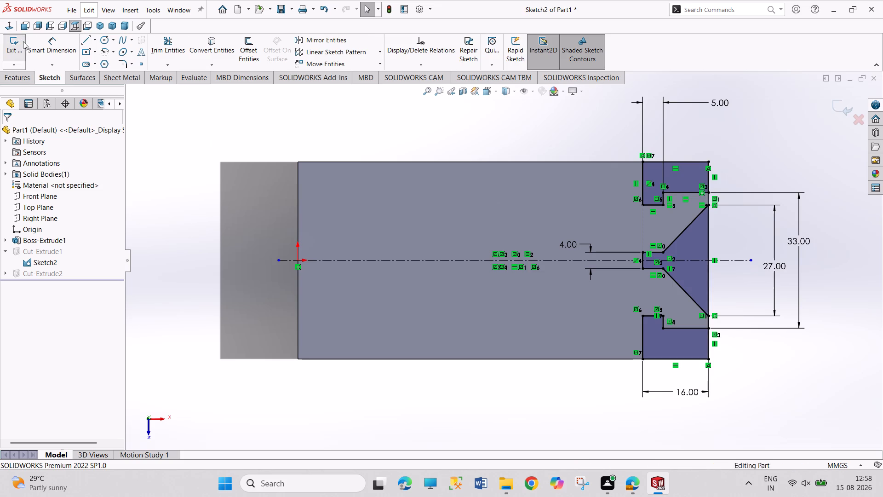
pyautogui.click(3, 274)
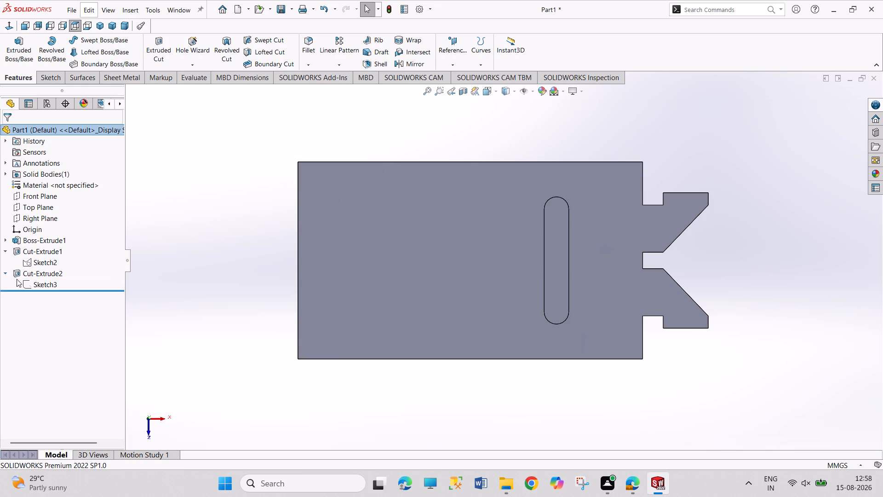
pyautogui.rightClick(28, 283)
pyautogui.click(34, 250)
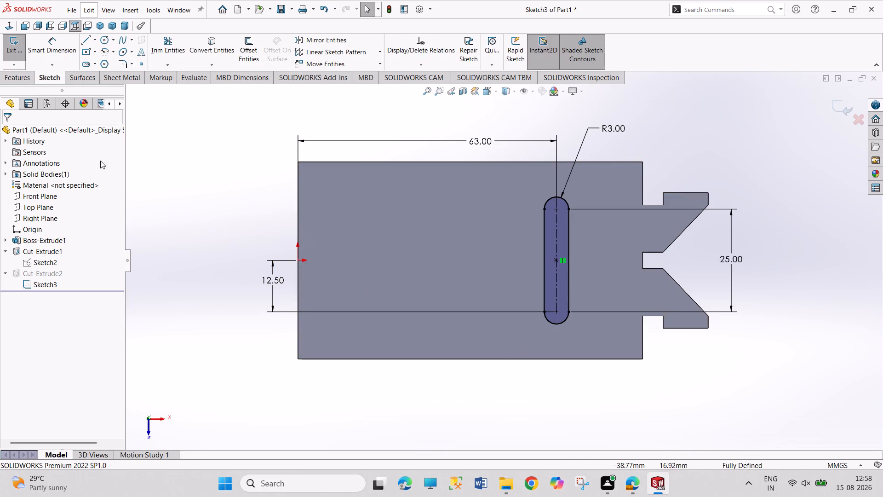
pyautogui.click(14, 50)
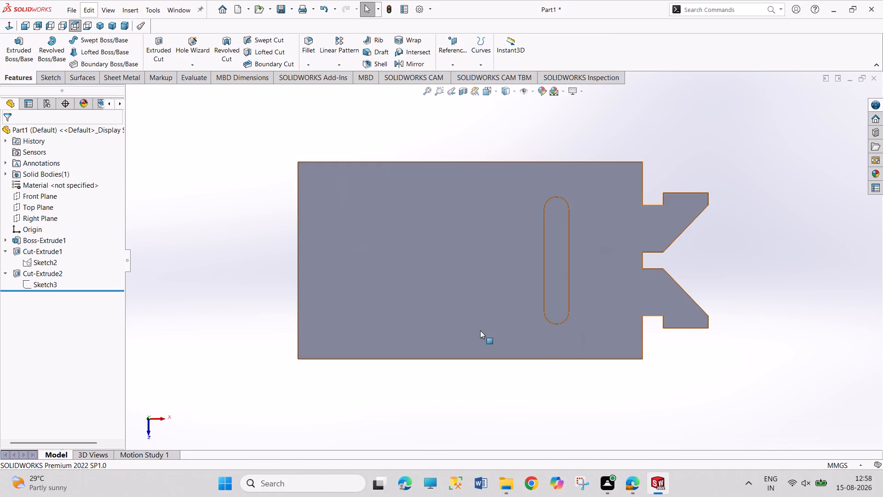
pyautogui.click(104, 23)
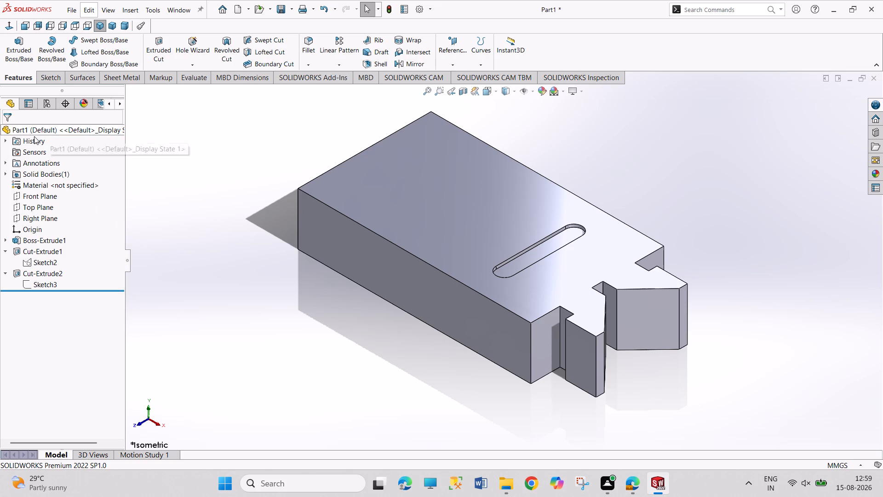
pyautogui.click(6, 240)
pyautogui.click(36, 249)
pyautogui.click(45, 220)
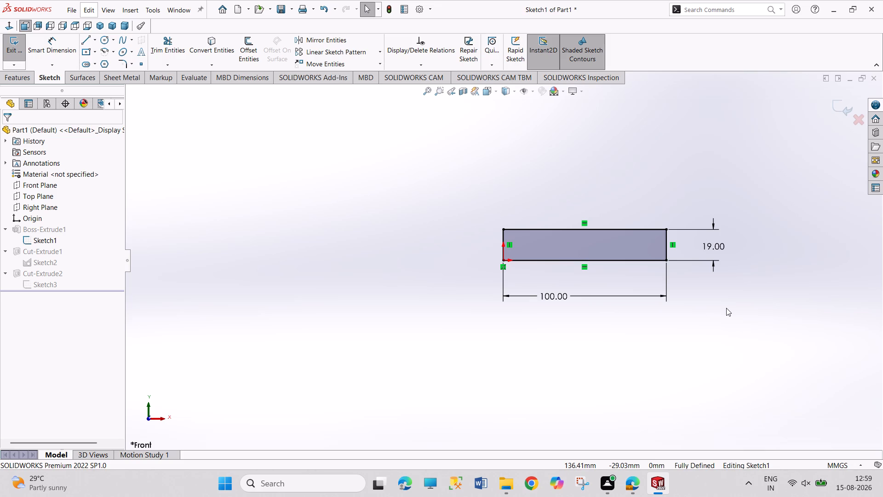
pyautogui.click(13, 48)
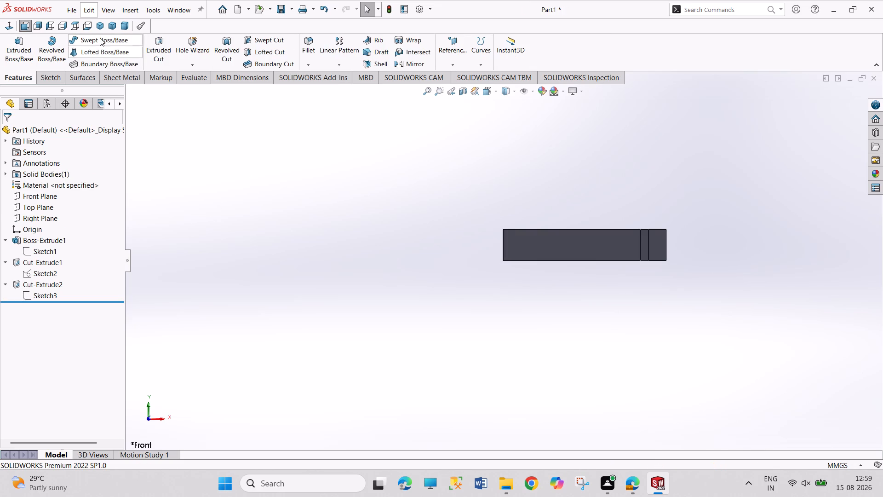
# Start a new sketch on the base block's flat end face, opposite the V-cut end.
pyautogui.click(99, 25)
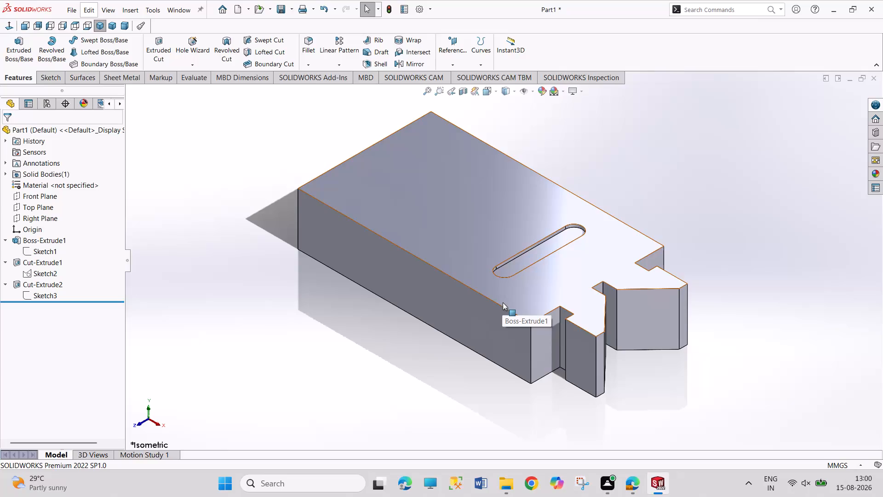
pyautogui.moveTo(302, 298); pyautogui.dragTo(401, 373, button='middle')
pyautogui.click(428, 237)
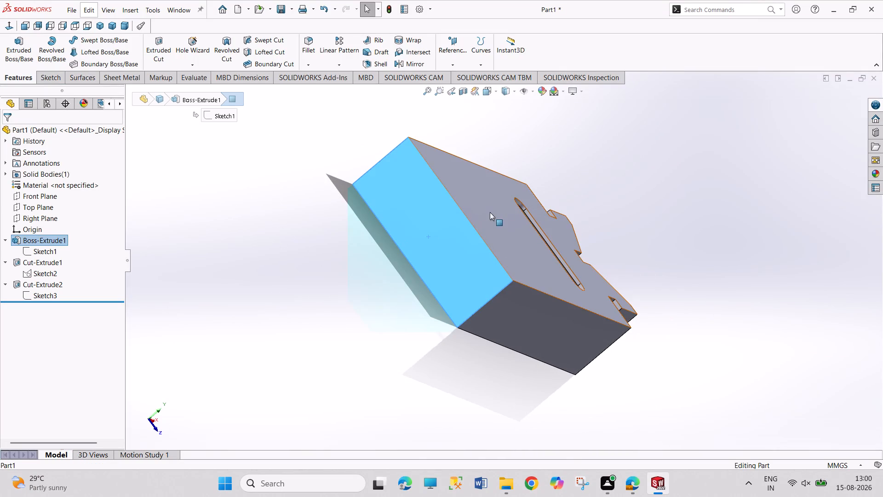
pyautogui.rightClick(417, 220)
pyautogui.click(436, 208)
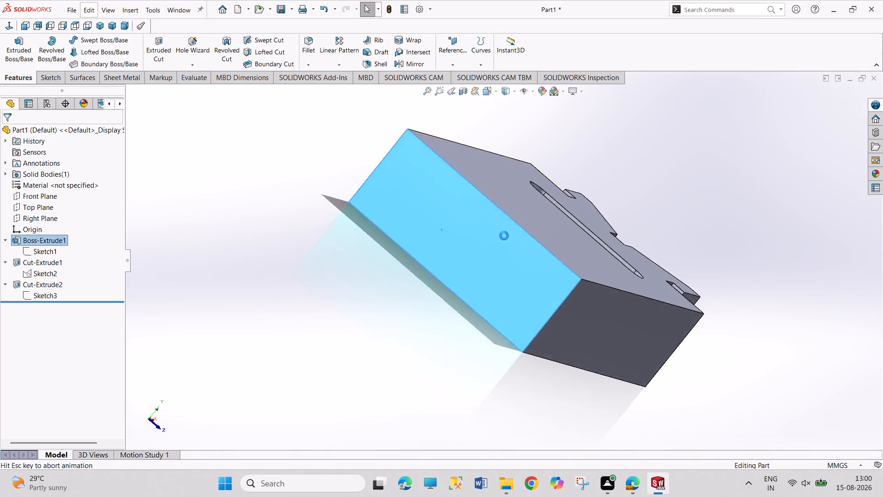
pyautogui.scroll(5, 563, 149)
pyautogui.scroll(-1, 503, 145)
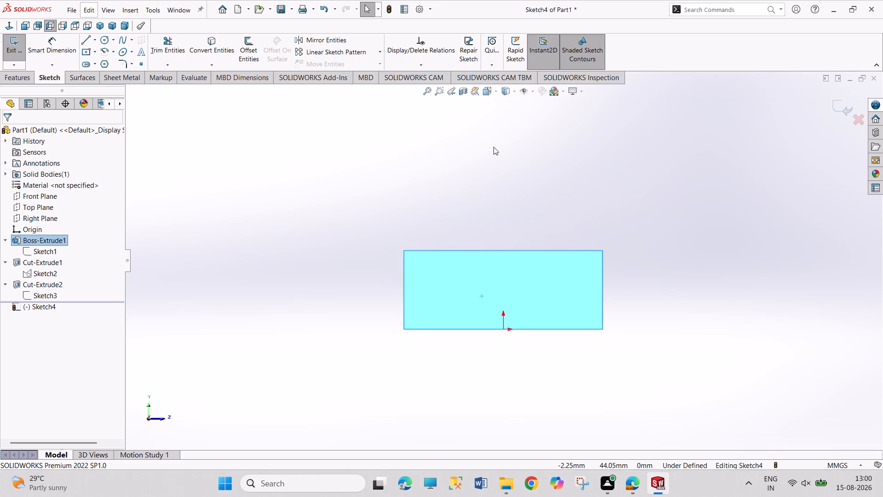
pyautogui.scroll(-1, 493, 147)
pyautogui.click(713, 330)
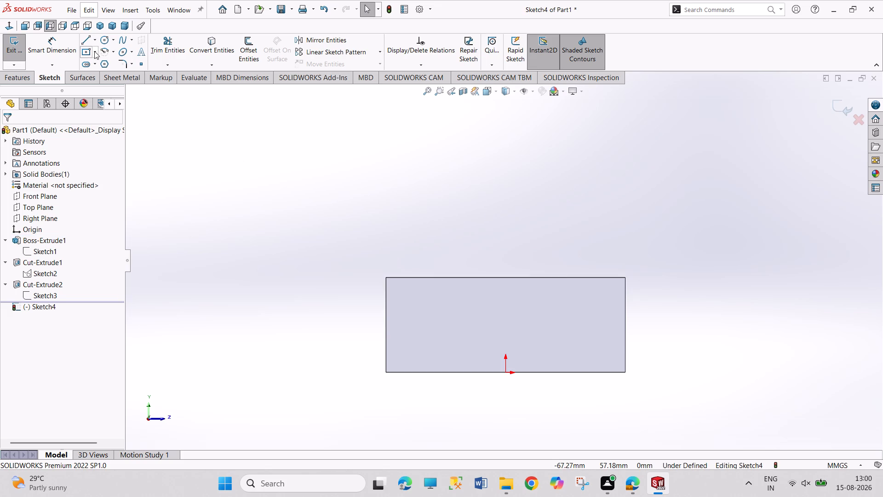
# Sketch the left half of a stepped, V-notched profile, rising about 15 mm from the face's upper edge and ending above the origin.
pyautogui.click(89, 40)
pyautogui.moveTo(430, 277); pyautogui.dragTo(433, 267)
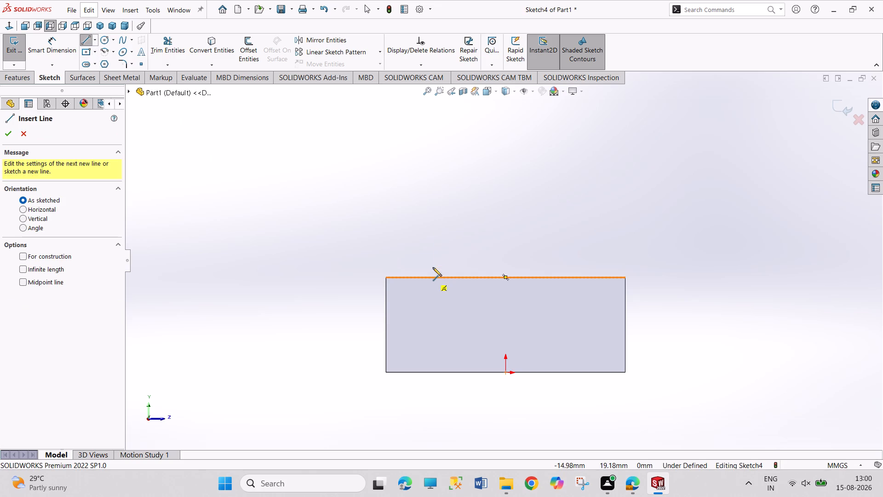
pyautogui.moveTo(433, 267); pyautogui.dragTo(431, 272)
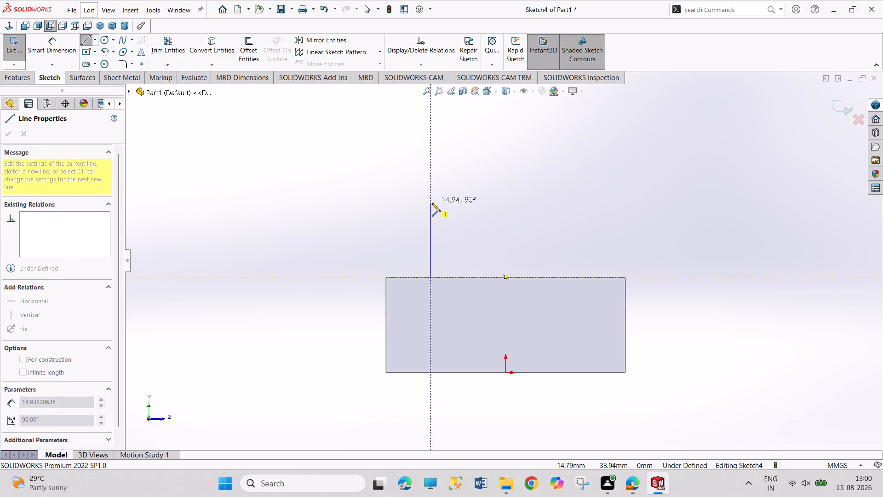
pyautogui.click(432, 203)
pyautogui.click(410, 202)
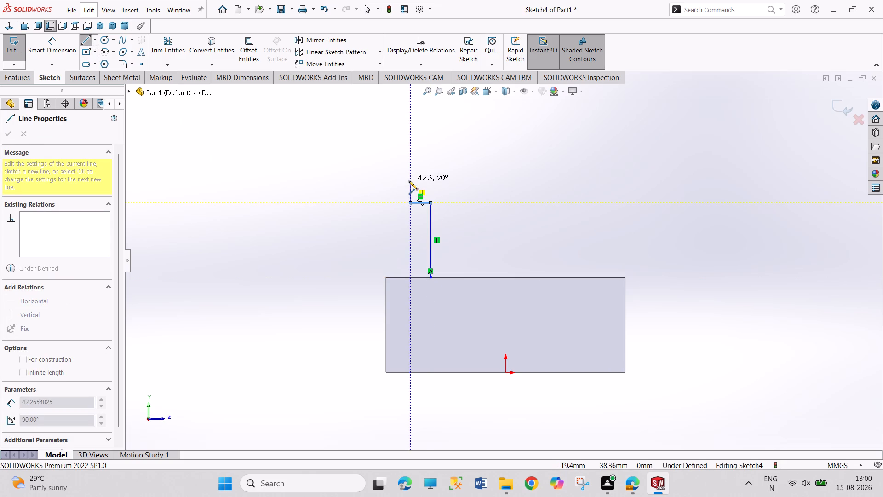
pyautogui.click(409, 181)
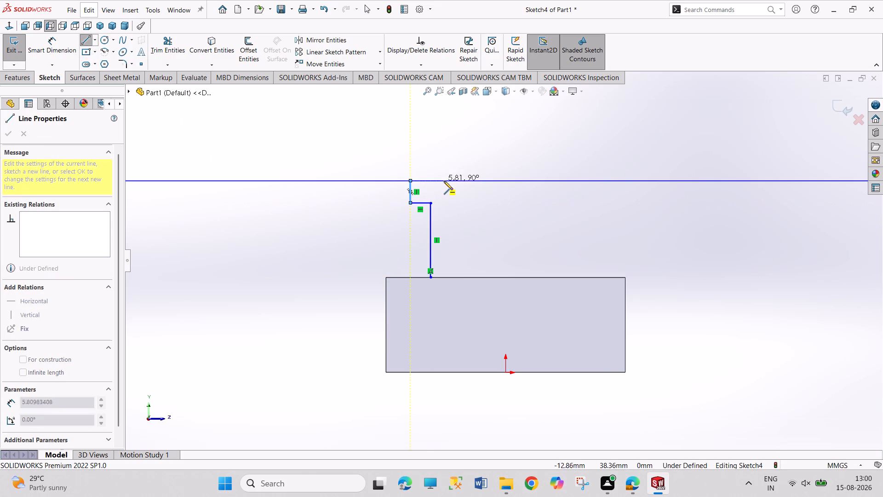
pyautogui.click(449, 181)
pyautogui.click(450, 163)
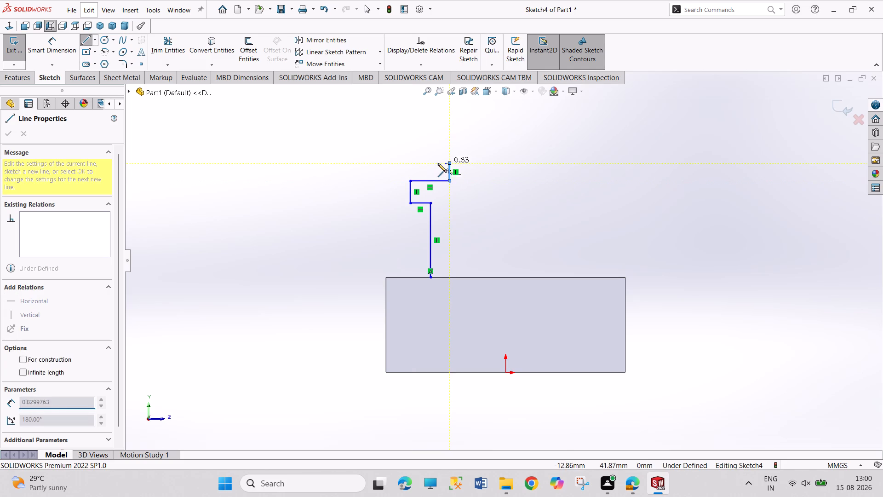
pyautogui.click(434, 163)
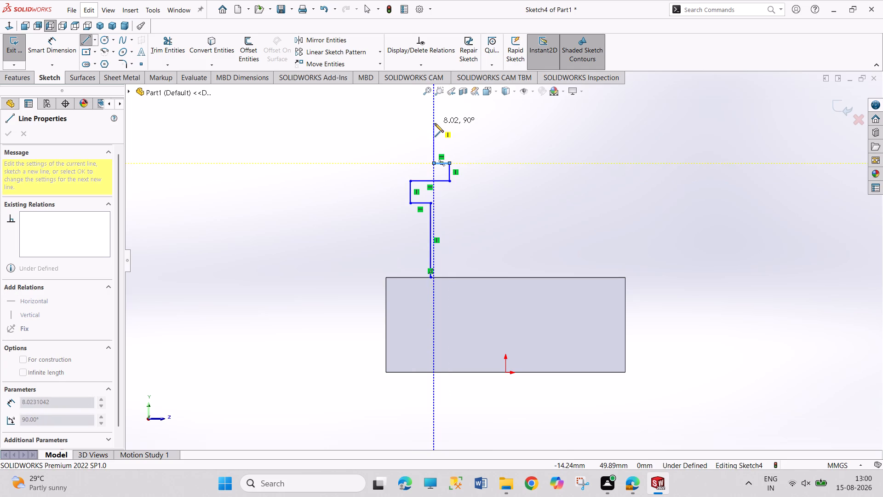
pyautogui.click(435, 123)
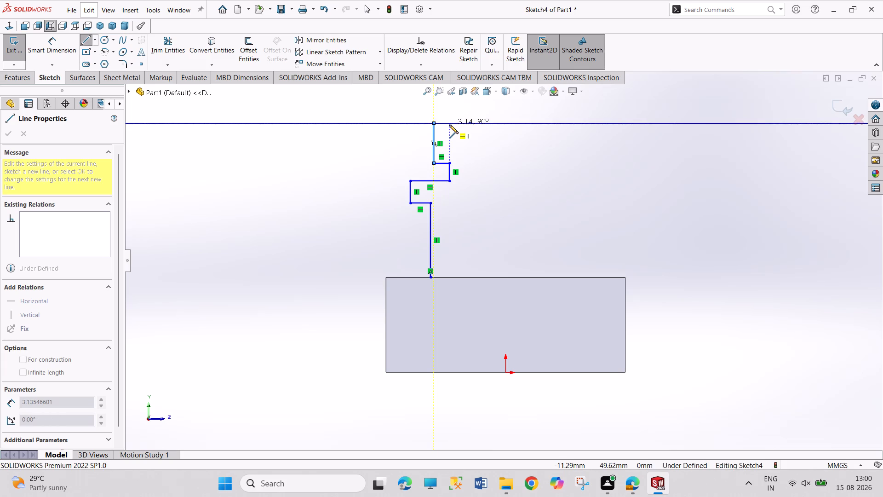
pyautogui.click(449, 125)
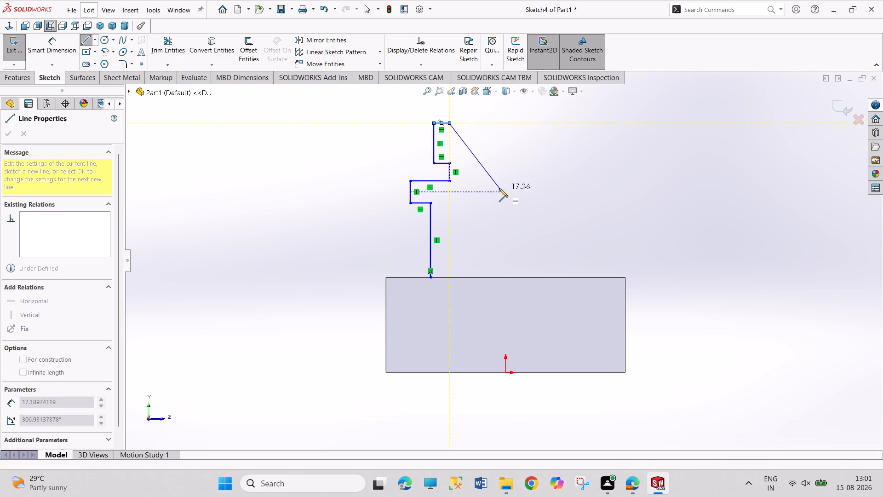
pyautogui.click(489, 186)
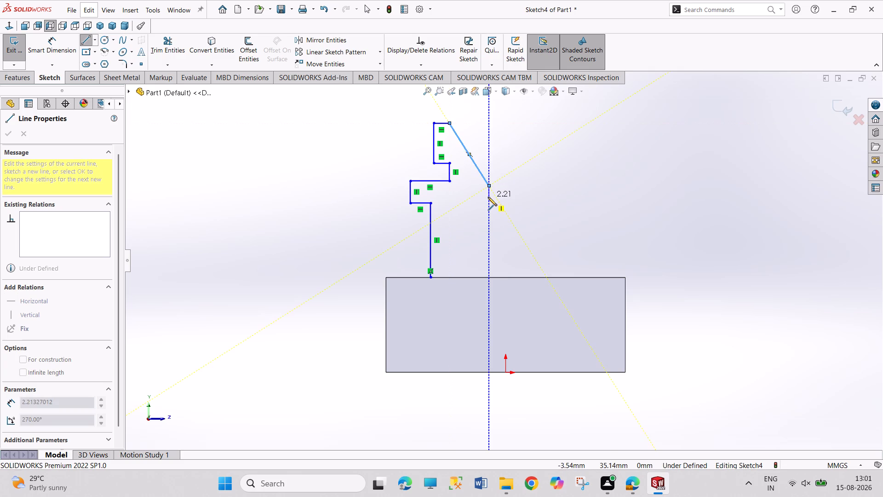
pyautogui.click(488, 197)
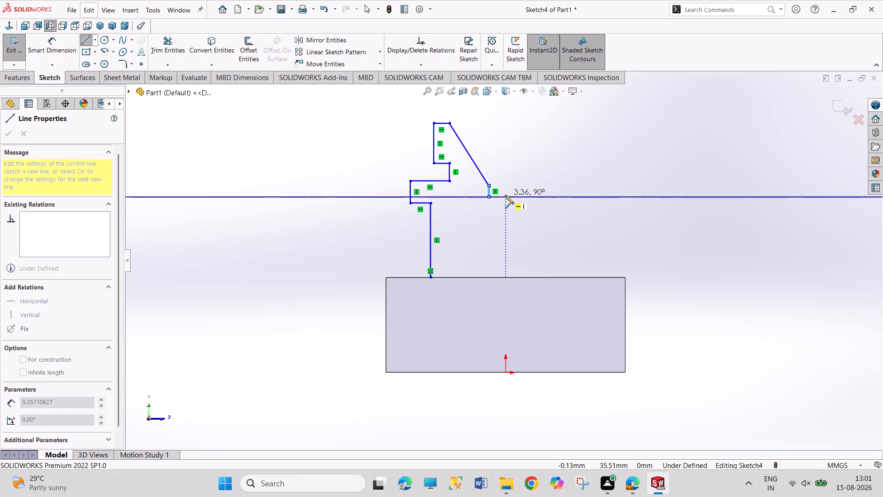
pyautogui.click(505, 195)
pyautogui.rightClick(533, 174)
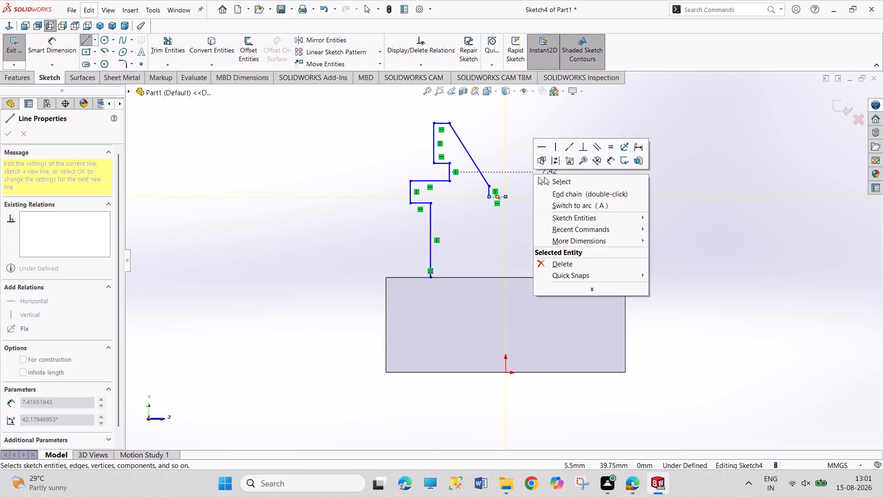
pyautogui.click(546, 180)
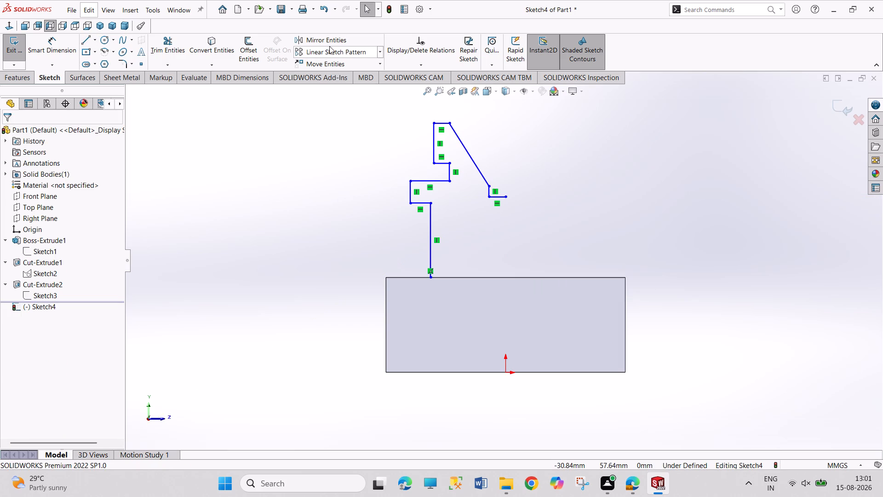
# Mirror all the half-profile lines about the Front Plane, keeping the originals.
pyautogui.click(329, 36)
pyautogui.click(432, 248)
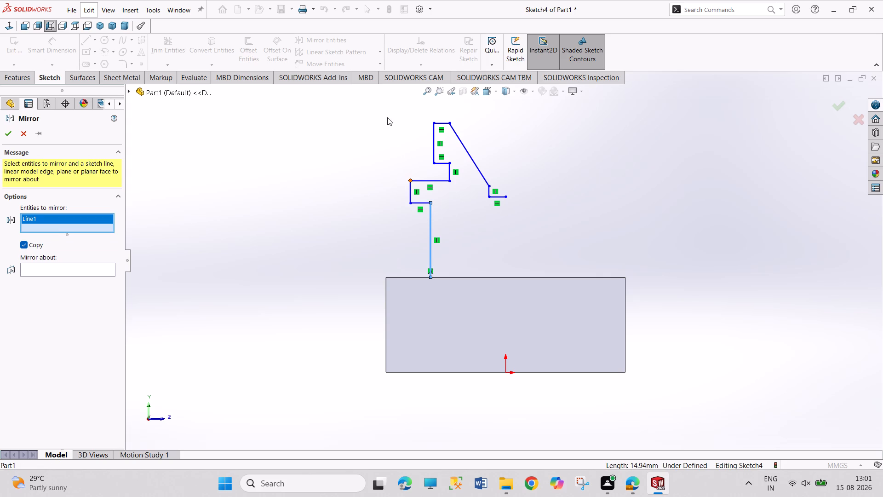
pyautogui.moveTo(384, 109); pyautogui.dragTo(387, 186)
pyautogui.moveTo(387, 186); pyautogui.dragTo(527, 288)
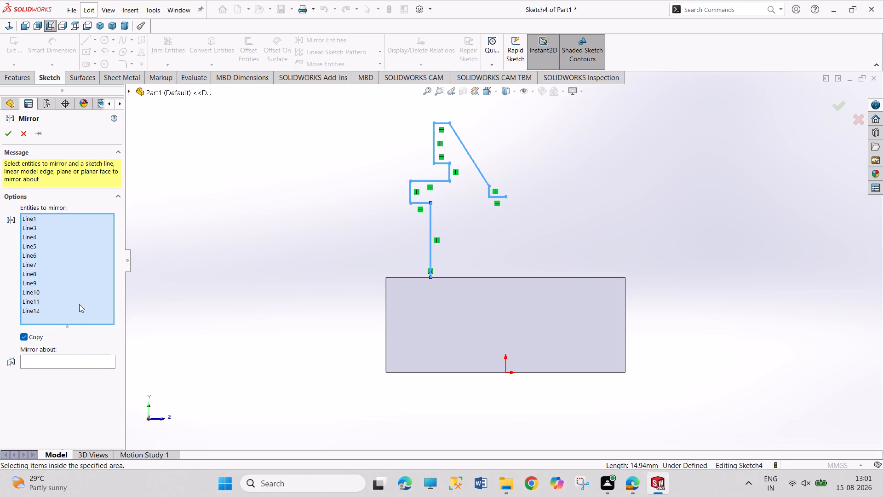
pyautogui.click(69, 358)
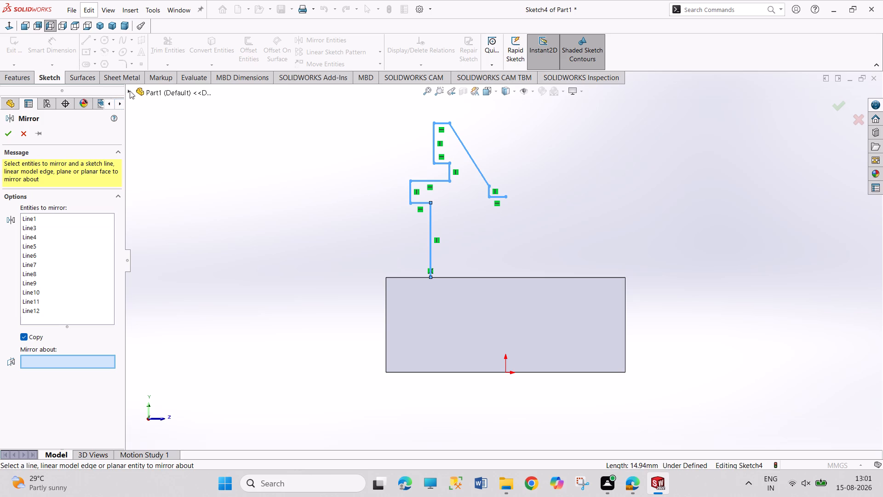
pyautogui.click(130, 90)
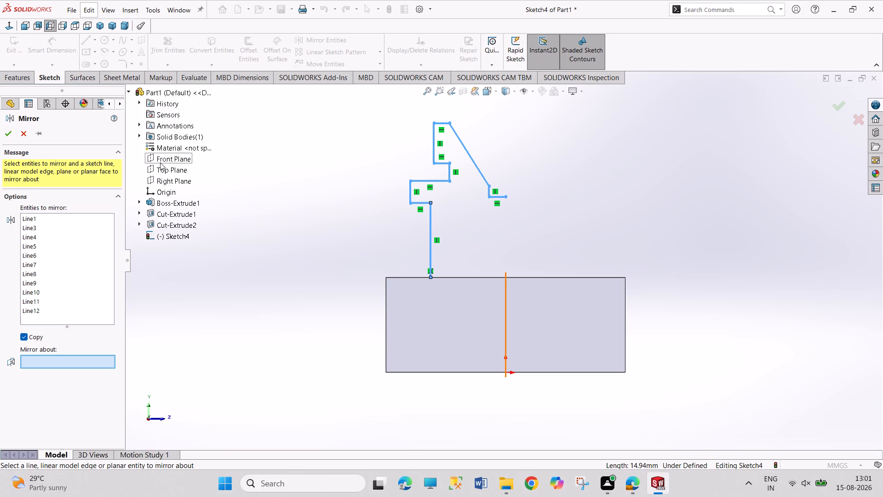
pyautogui.click(160, 159)
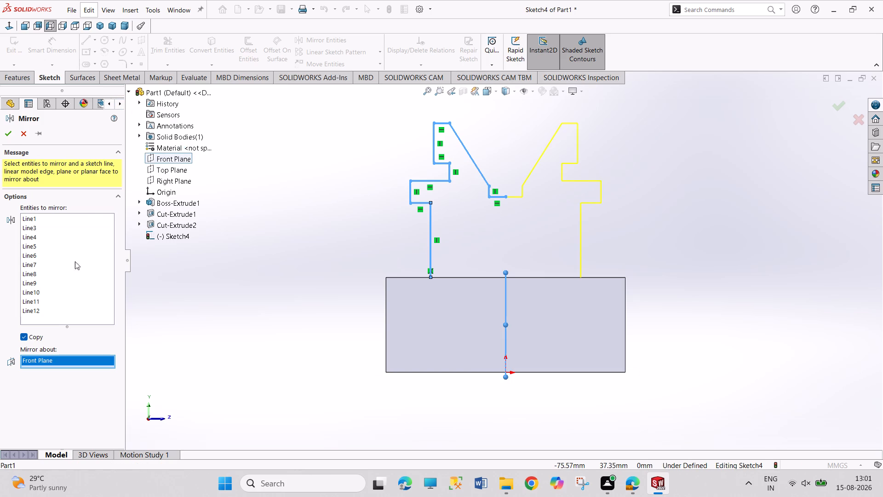
pyautogui.click(7, 139)
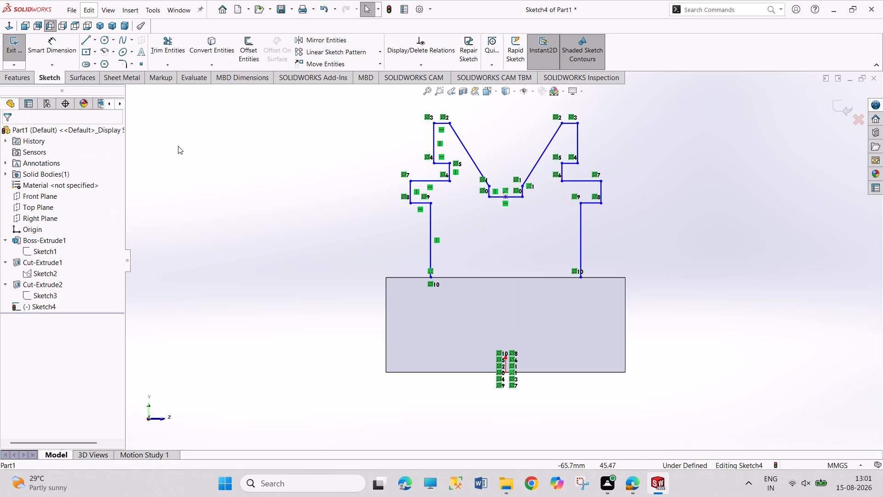
# Close the profile with a horizontal line about 30 mm long joining its two lower endpoints along the block's upper edge.
pyautogui.click(86, 40)
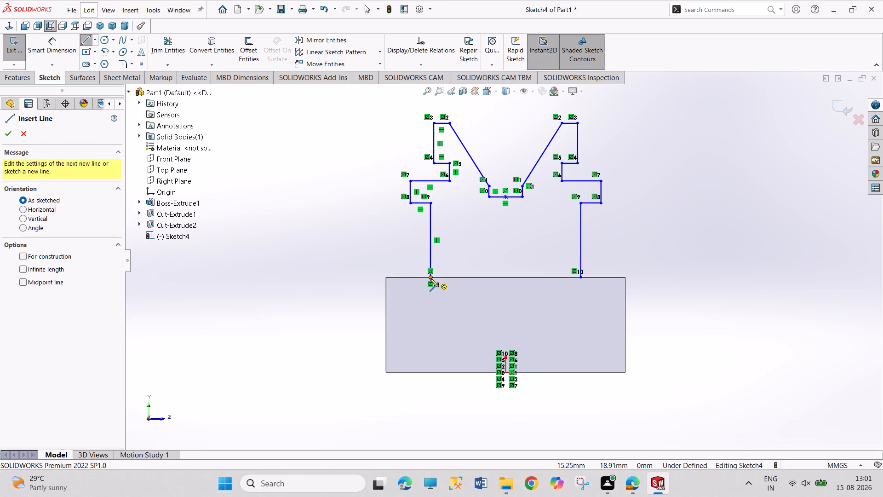
pyautogui.moveTo(430, 278); pyautogui.dragTo(434, 281)
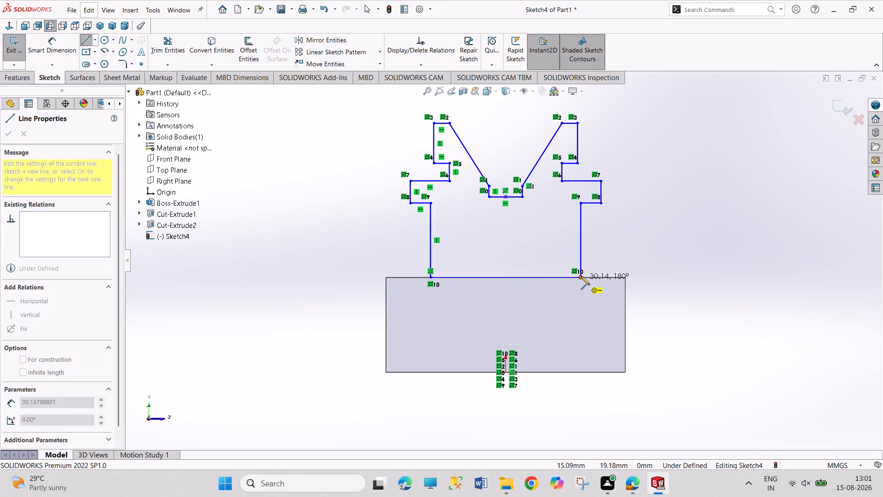
pyautogui.click(581, 276)
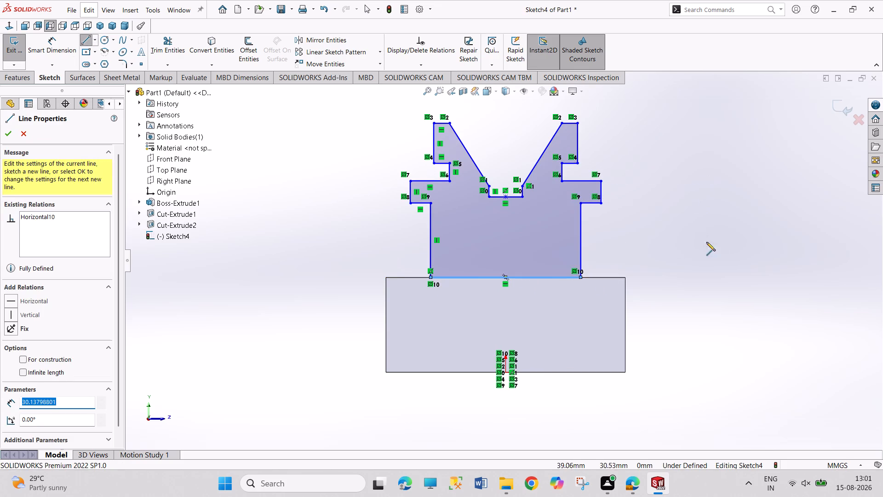
pyautogui.rightClick(711, 262)
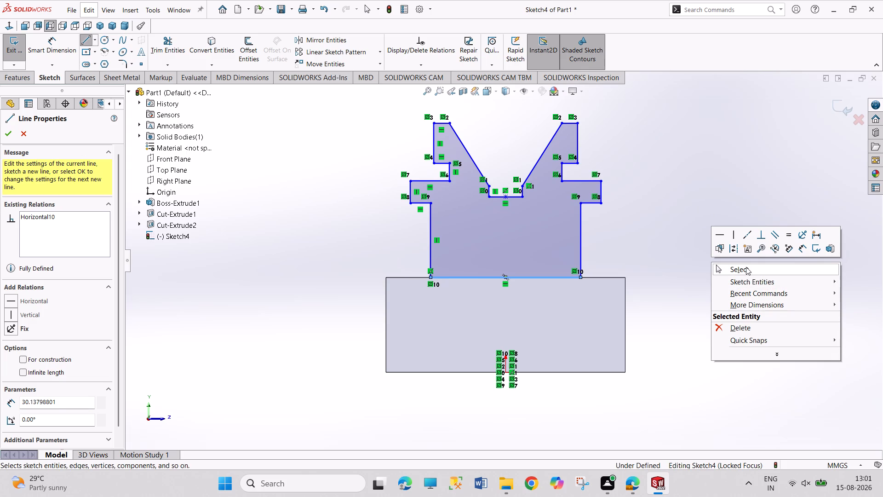
pyautogui.moveTo(746, 265); pyautogui.dragTo(747, 260)
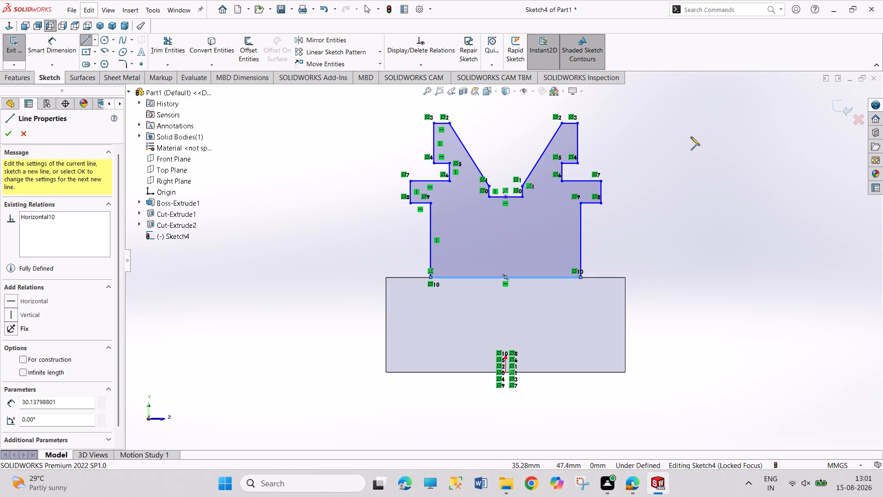
# Dimension the overall width between the profile's outermost vertical sides at 48 mm.
pyautogui.moveTo(762, 351); pyautogui.dragTo(762, 172, button='right')
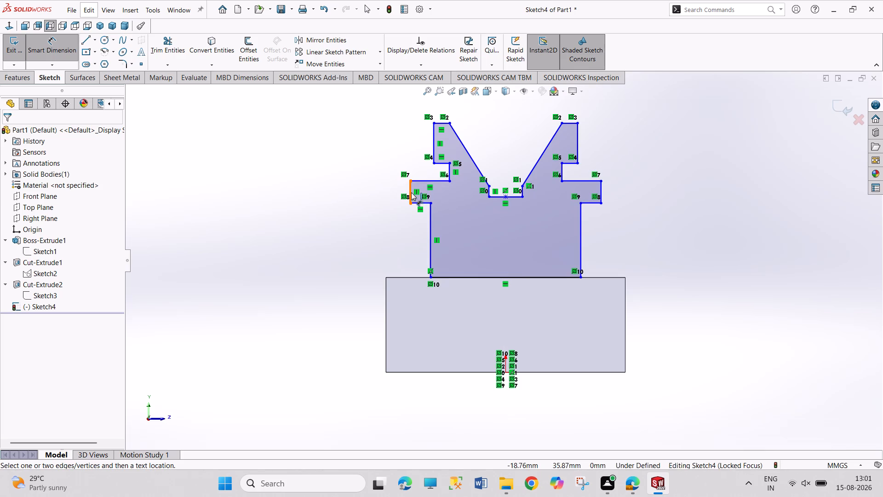
pyautogui.click(411, 192)
pyautogui.click(601, 196)
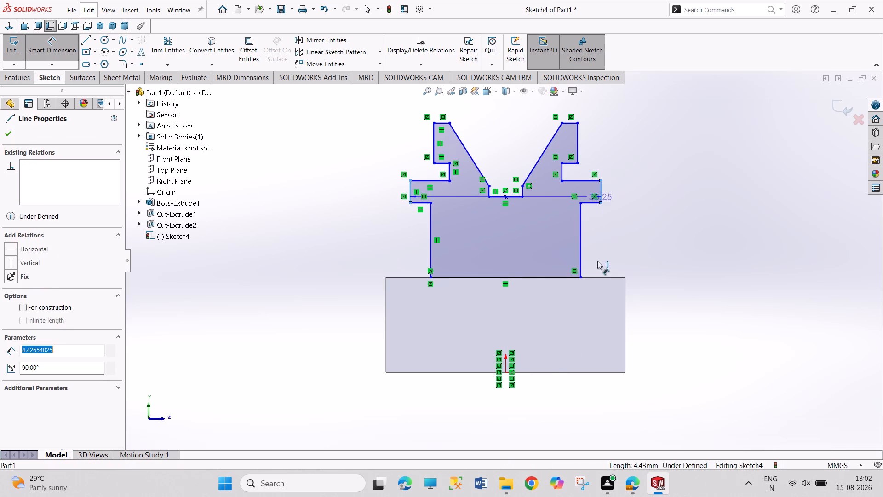
pyautogui.click(523, 410)
pyautogui.write('48')
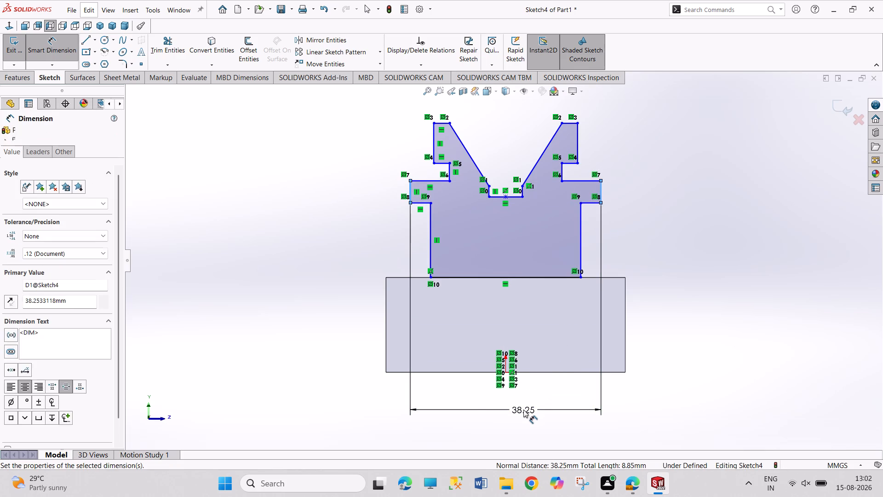
pyautogui.press('Return')
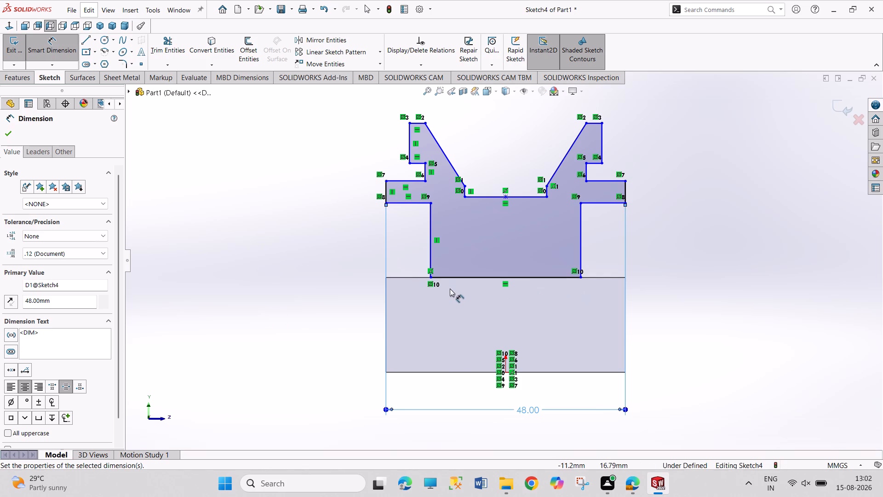
# Dimension the V-notch's top opening between its two upper corners at 27 mm.
pyautogui.click(426, 123)
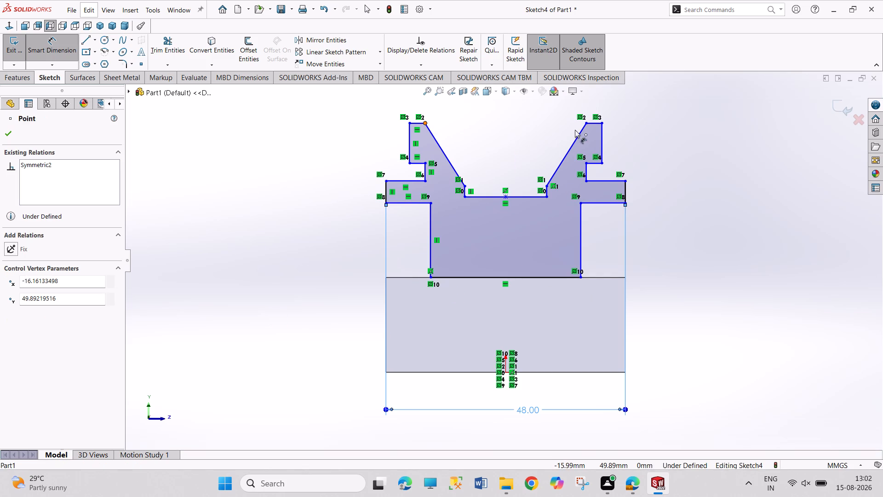
pyautogui.click(586, 125)
pyautogui.click(518, 130)
pyautogui.write('27')
pyautogui.press('Return')
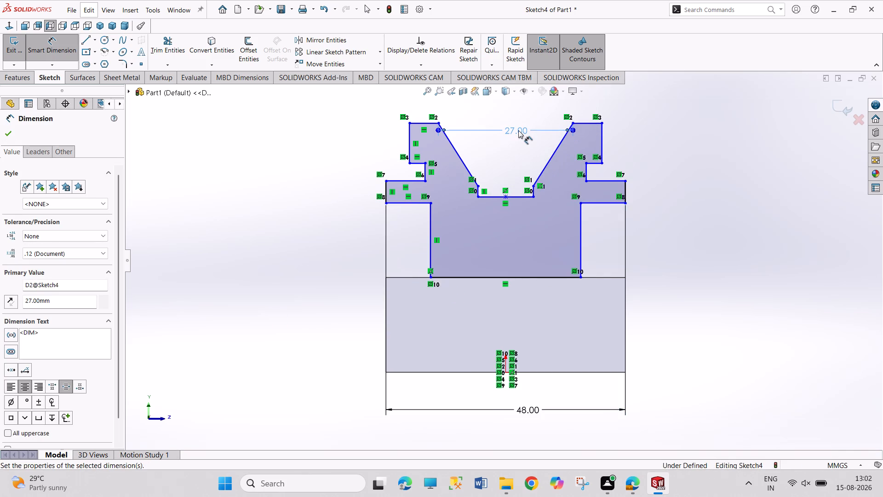
# Dimension the width between the outer top corners of the two upper arms at 33 mm.
pyautogui.click(410, 122)
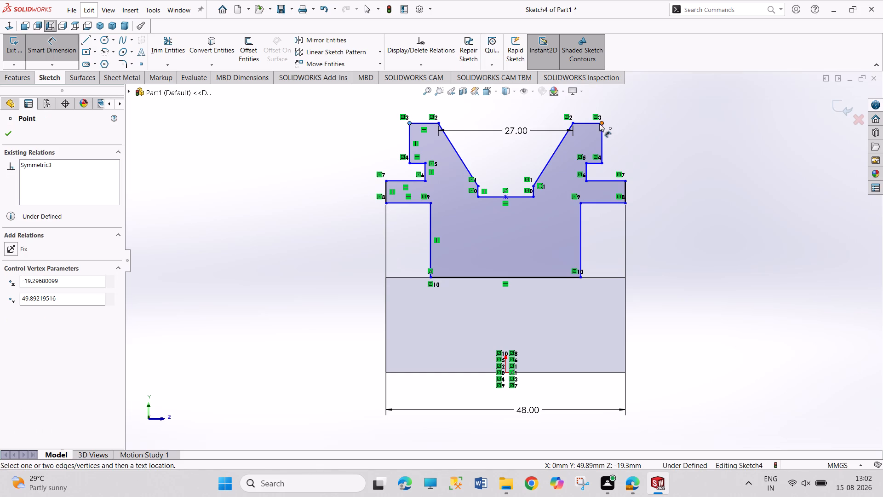
pyautogui.click(602, 123)
pyautogui.click(496, 108)
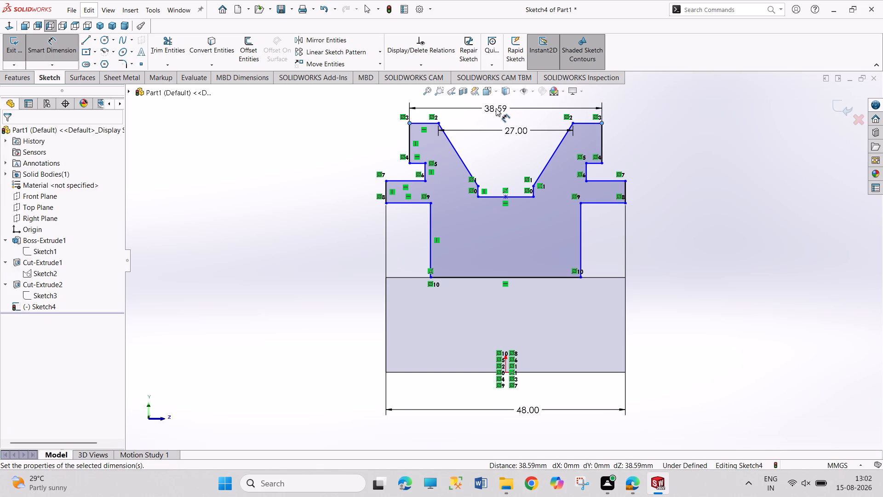
pyautogui.write('33')
pyautogui.press('Return')
pyautogui.rightClick(496, 108)
pyautogui.click(496, 108)
pyautogui.scroll(1, 496, 108)
pyautogui.middleClick(496, 108)
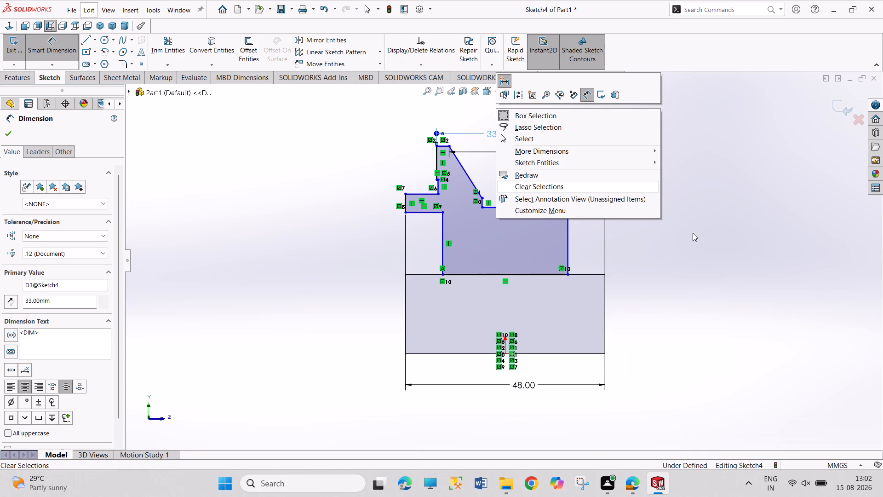
pyautogui.click(691, 274)
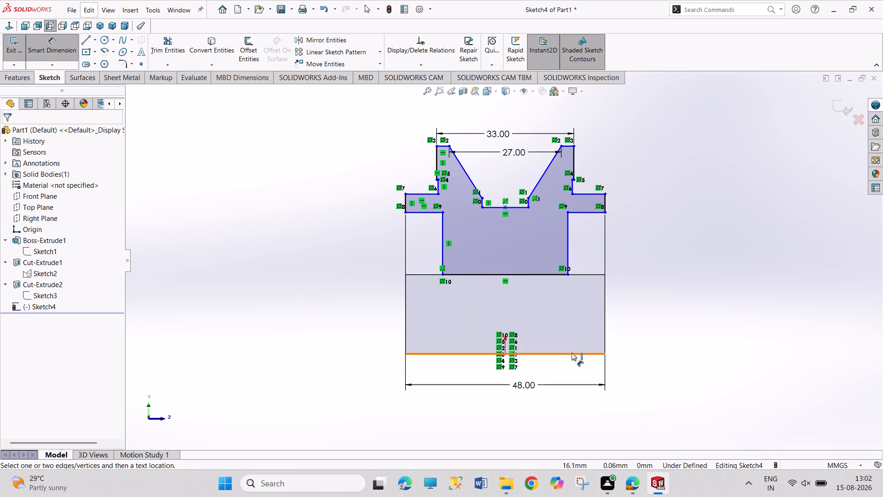
# Dimension the height from the block's bottom edge to the lower outer corner of the upper arm at 43 mm.
pyautogui.click(571, 353)
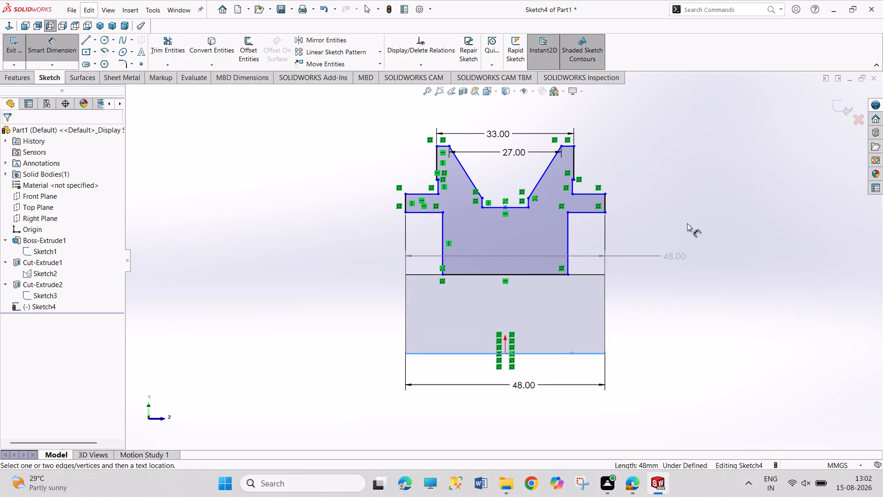
pyautogui.moveTo(574, 180); pyautogui.dragTo(586, 182)
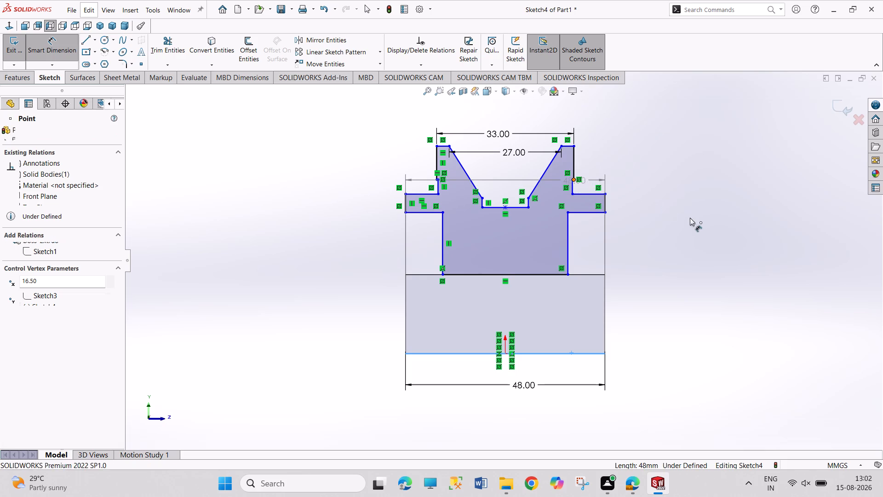
pyautogui.click(695, 225)
pyautogui.write('43')
pyautogui.press('Return')
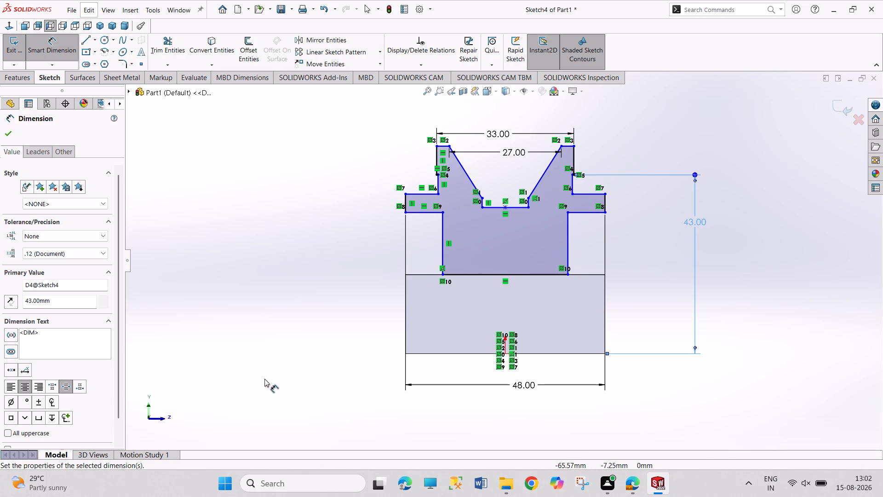
pyautogui.rightClick(565, 354)
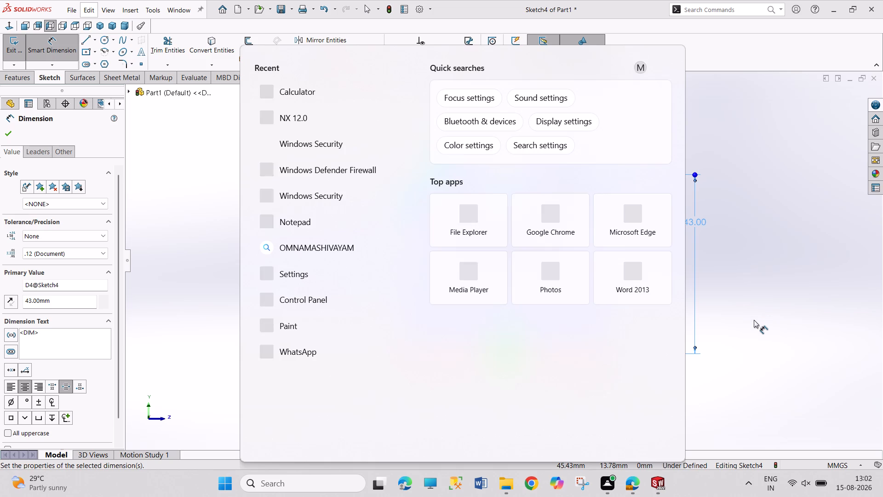
pyautogui.press('Escape')
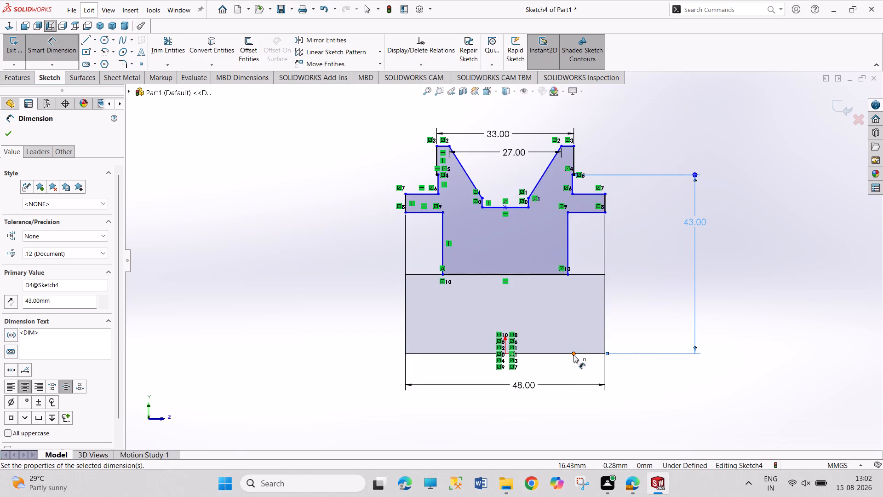
# Dimension the overall height from the block's bottom edge to the profile's top line at 54 mm.
pyautogui.click(573, 355)
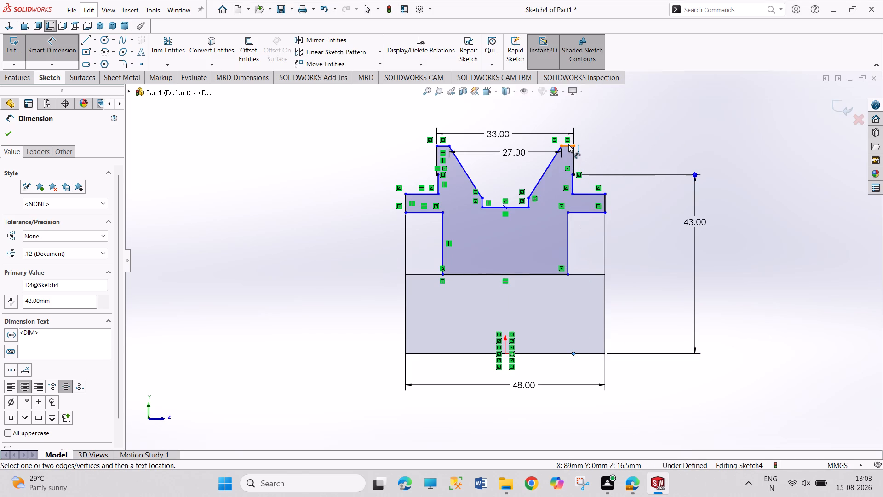
pyautogui.click(568, 144)
pyautogui.click(754, 217)
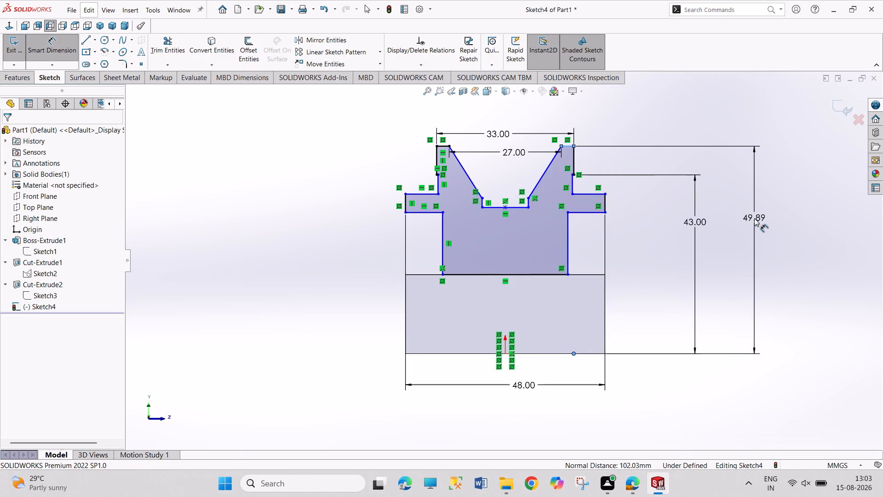
pyautogui.write('54')
pyautogui.press('Return')
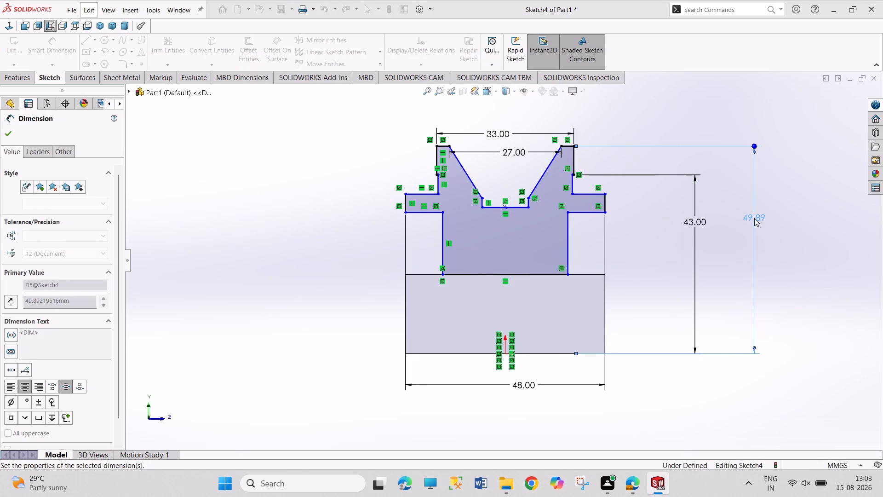
pyautogui.rightClick(810, 240)
pyautogui.click(815, 267)
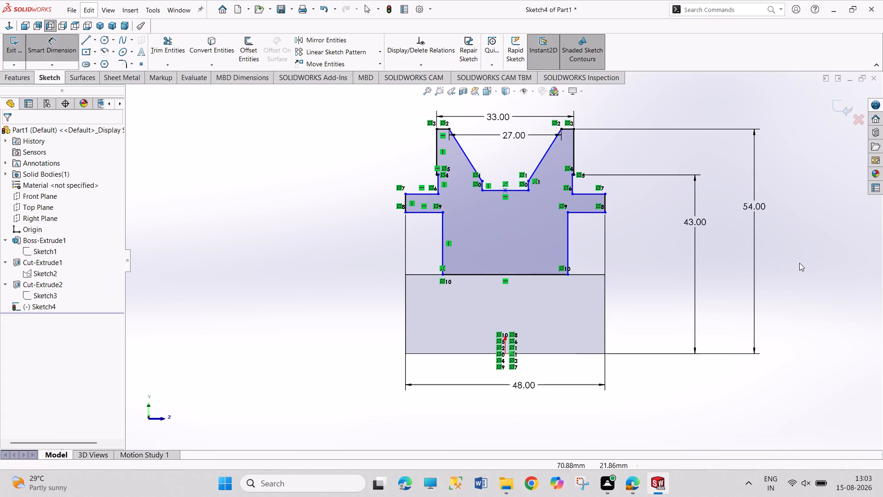
pyautogui.press('Escape')
# Move the short vertical neck line below the upper arm inward to about 13 mm from the centreline.
pyautogui.moveTo(572, 183); pyautogui.dragTo(570, 183)
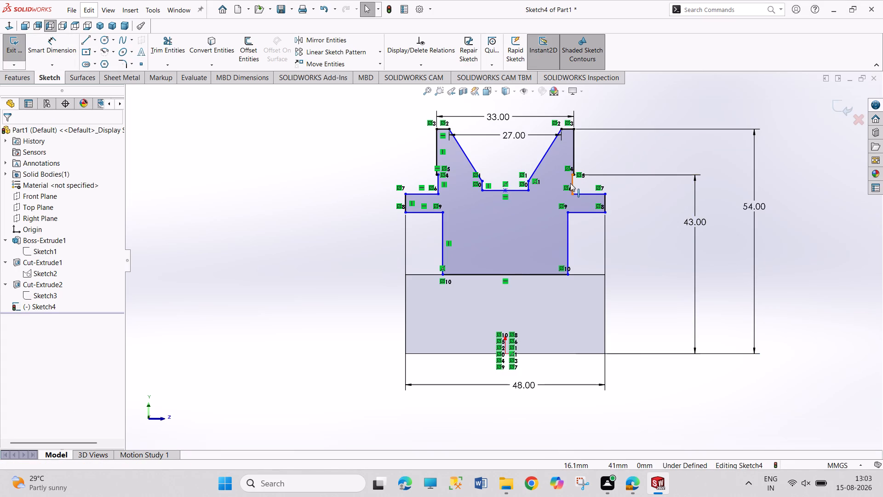
pyautogui.moveTo(570, 183); pyautogui.dragTo(559, 185)
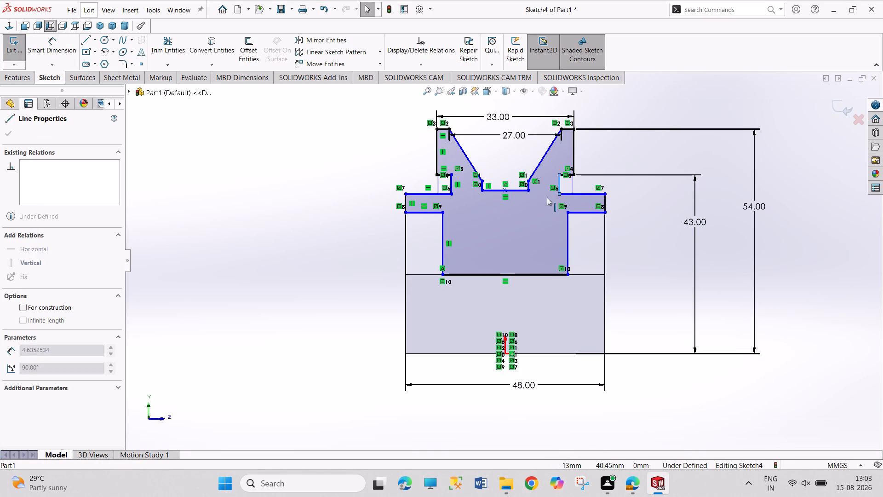
# Check the V-block drawing PDF and dimension the depth of the small slot beneath the V-notch at 3 mm.
pyautogui.click(627, 484)
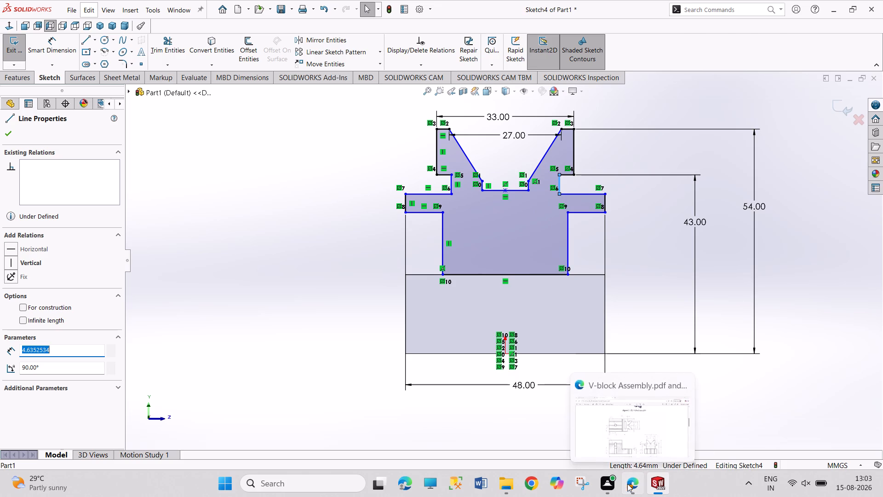
pyautogui.scroll(-1, 635, 421)
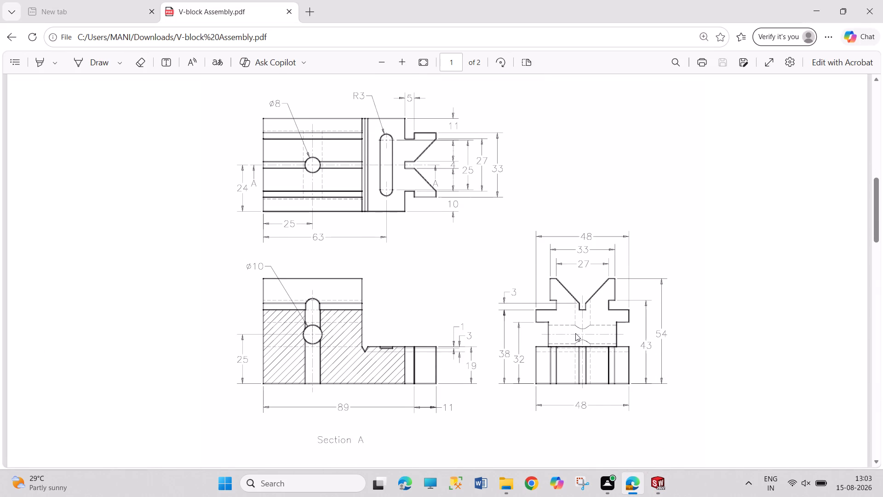
pyautogui.click(655, 483)
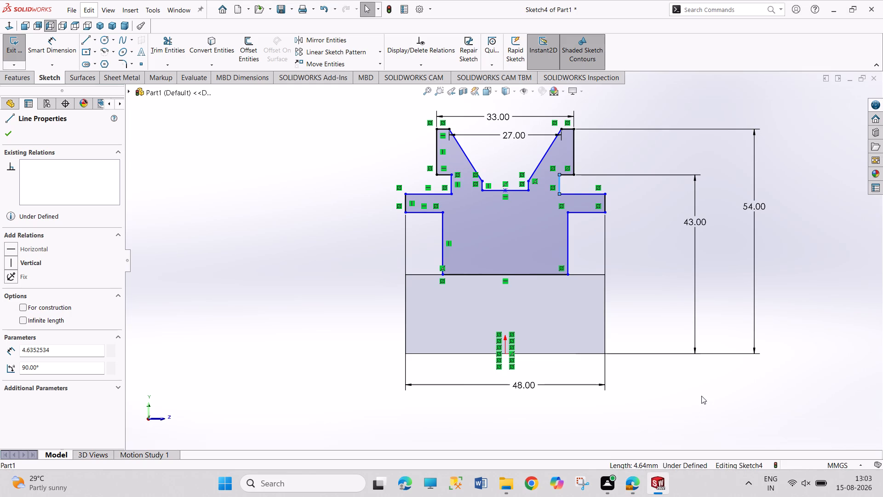
pyautogui.moveTo(699, 417); pyautogui.dragTo(682, 285, button='right')
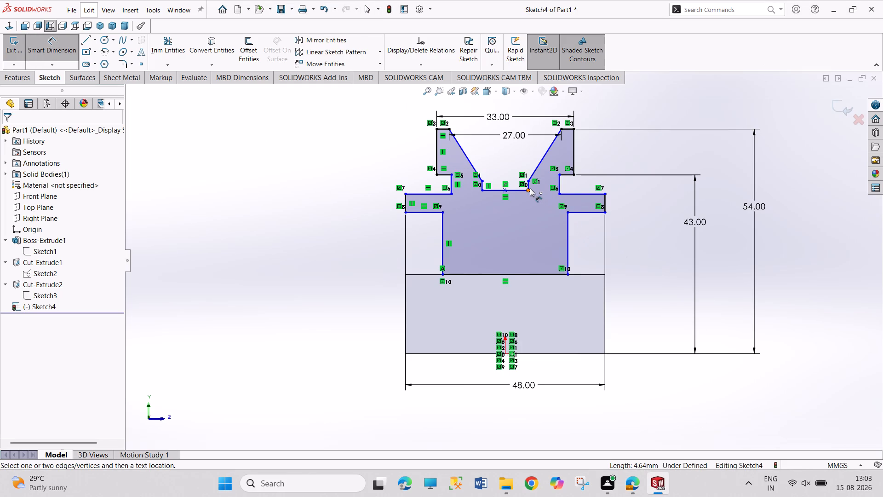
pyautogui.click(529, 190)
pyautogui.click(528, 180)
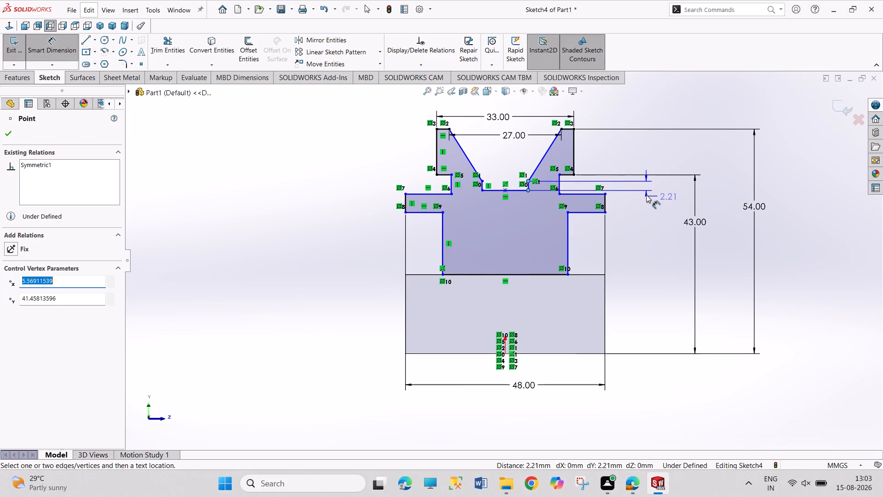
pyautogui.click(646, 202)
pyautogui.press('3')
pyautogui.press('Return')
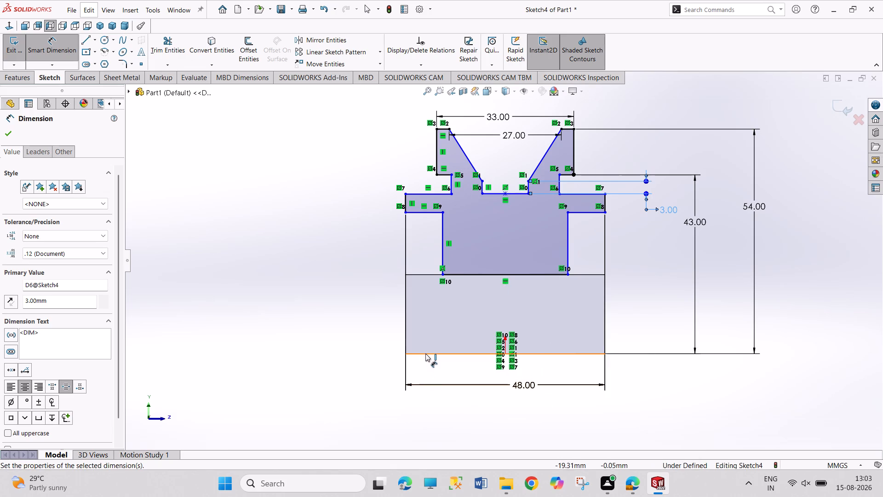
# Dimension the height from the block's bottom edge to the side flange's top line at 38 mm.
pyautogui.moveTo(425, 353); pyautogui.dragTo(425, 347)
pyautogui.click(428, 194)
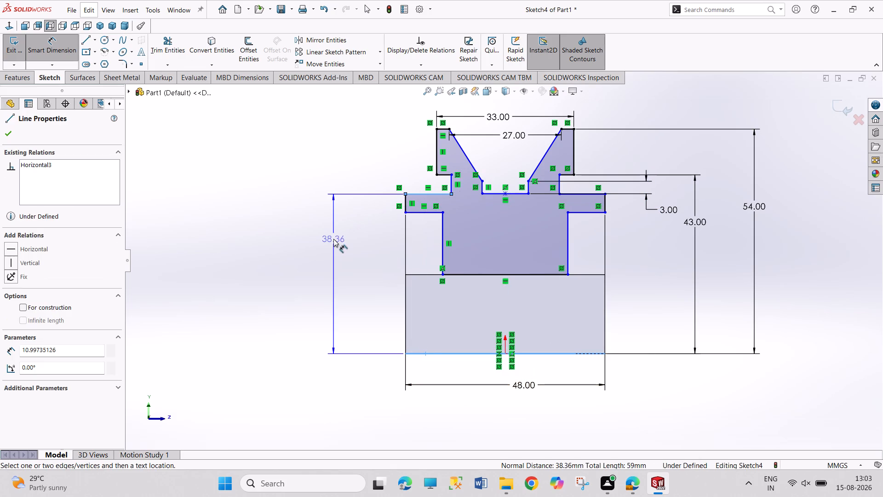
pyautogui.click(334, 242)
pyautogui.write('38')
pyautogui.press('Return')
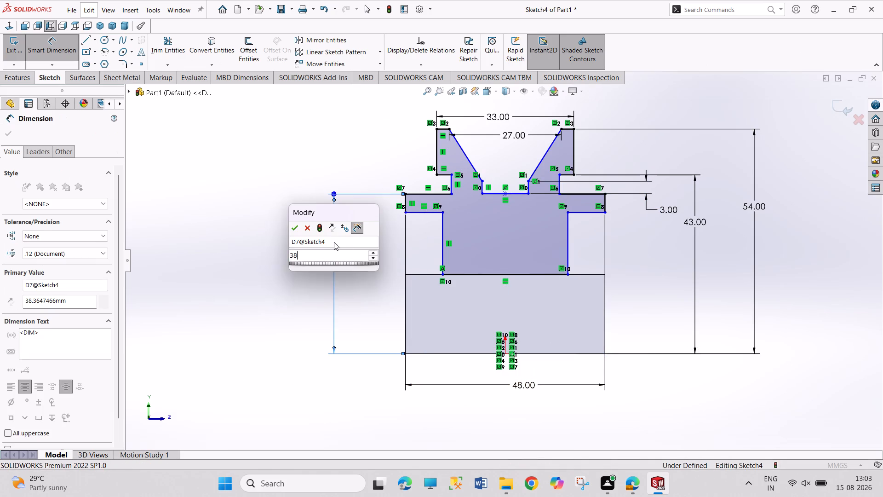
# Dimension the height from the block's bottom edge to the side flange's underside at 32 mm.
pyautogui.click(435, 210)
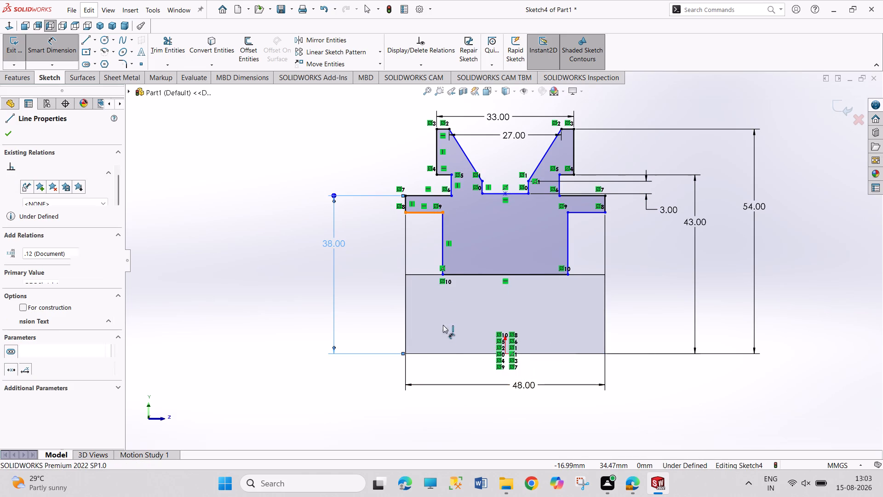
pyautogui.click(443, 353)
pyautogui.click(361, 291)
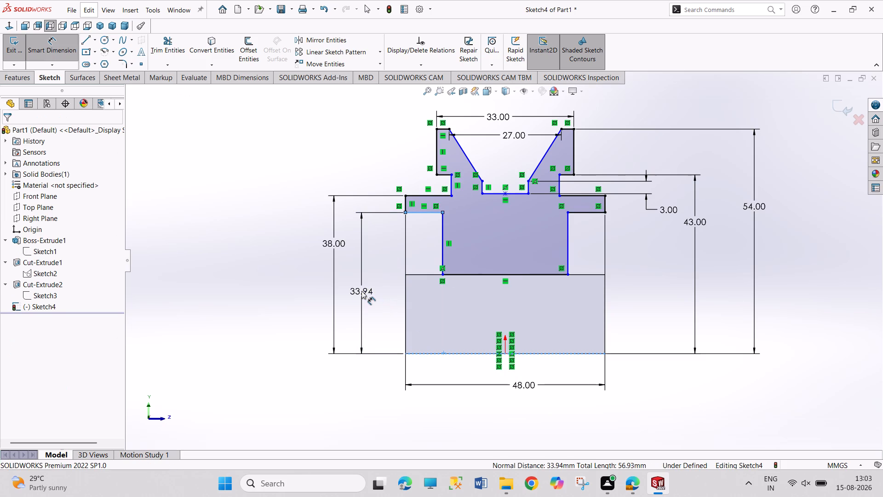
pyautogui.write('32')
pyautogui.press('Return')
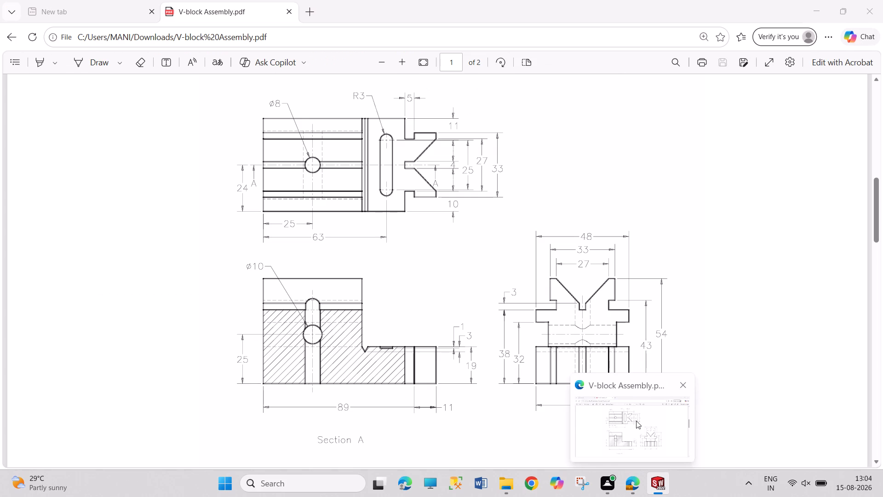
# Dimension the width between the two vertical sides of the lower body, below the flanges, at 33 mm.
pyautogui.click(441, 248)
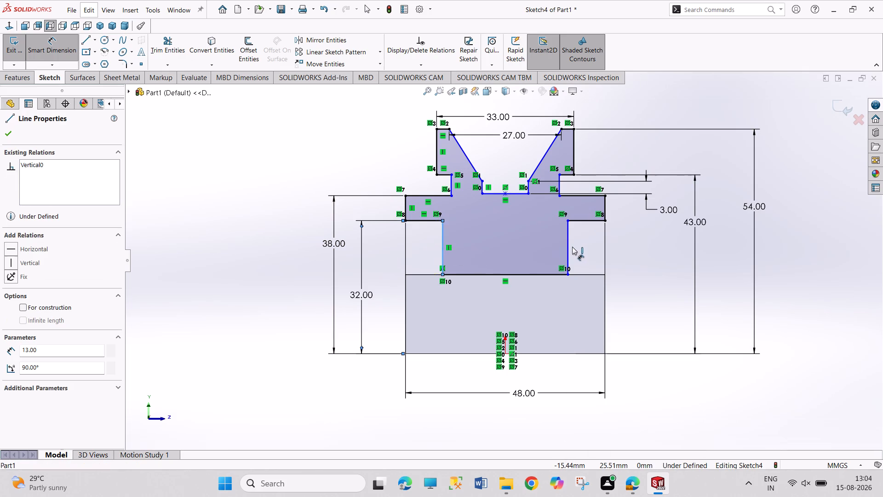
pyautogui.click(568, 249)
pyautogui.click(639, 260)
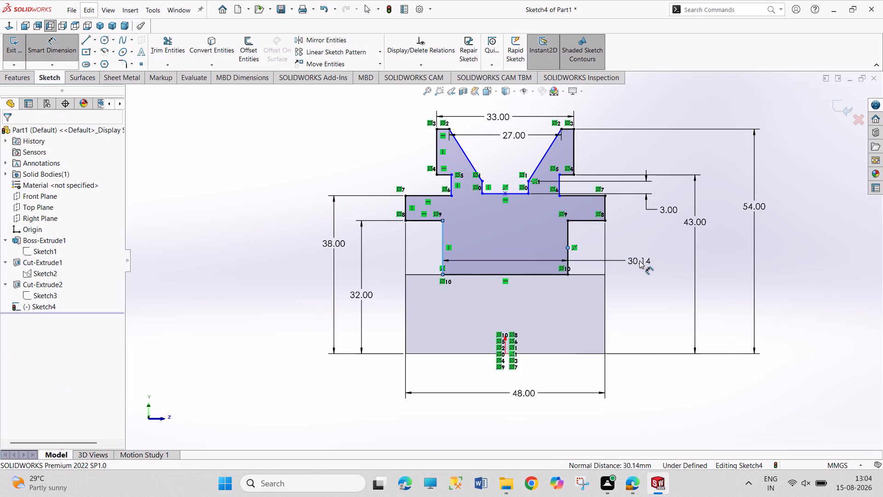
pyautogui.write('33')
pyautogui.press('3')
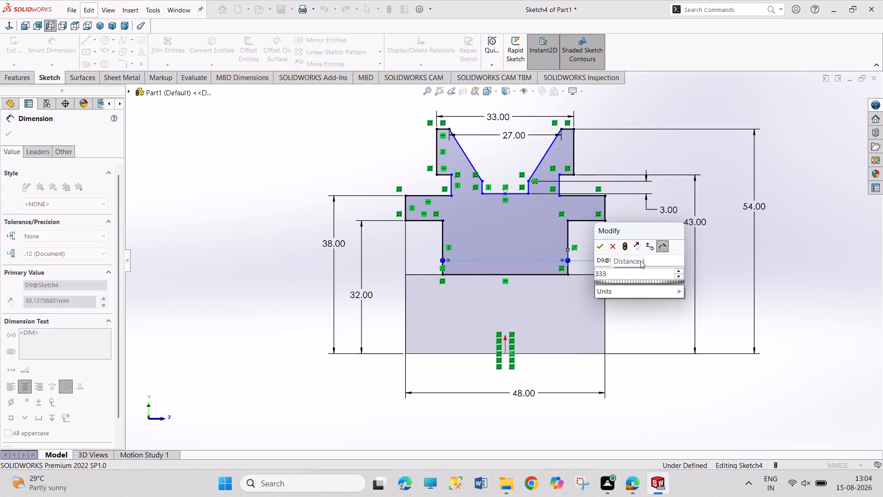
pyautogui.press('BackSpace')
pyautogui.press('Return')
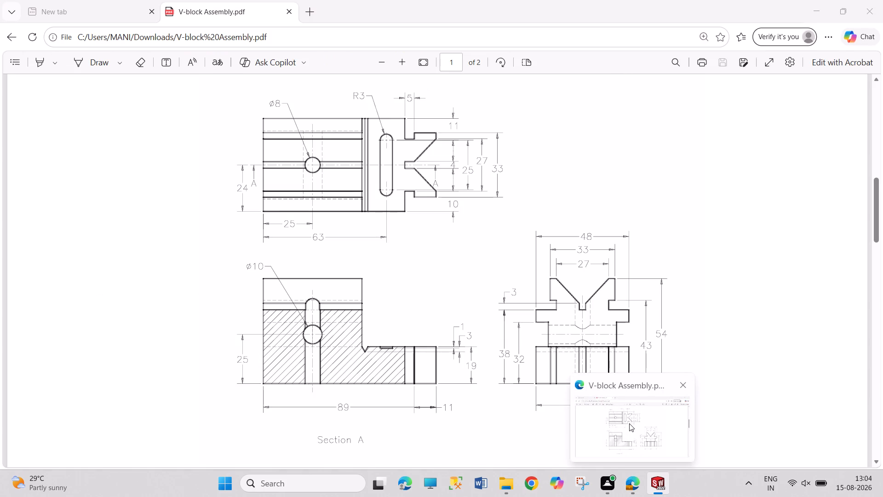
# Dimension the bottom line of the slot beneath the V-notch at 3 mm wide.
pyautogui.click(516, 193)
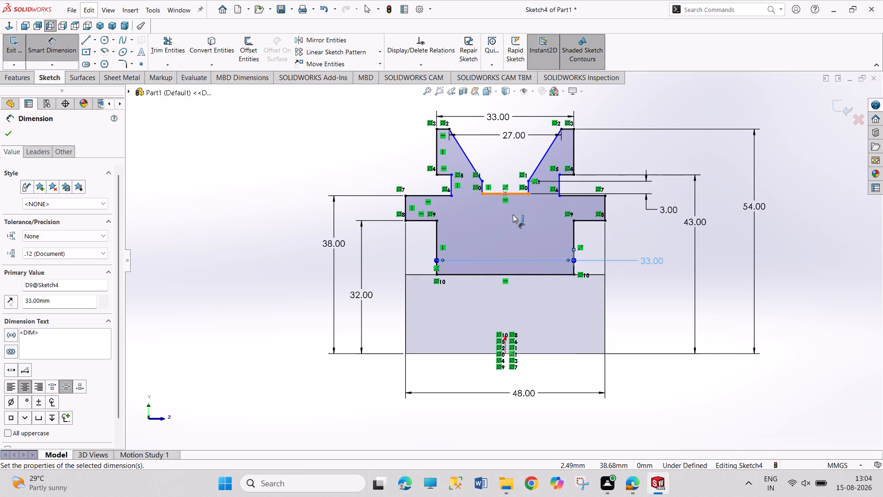
pyautogui.click(545, 235)
pyautogui.press('3')
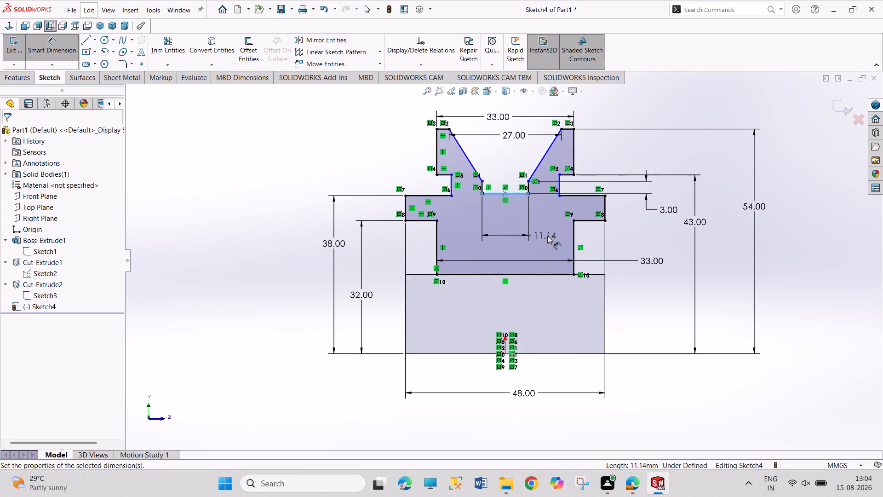
pyautogui.press('Return')
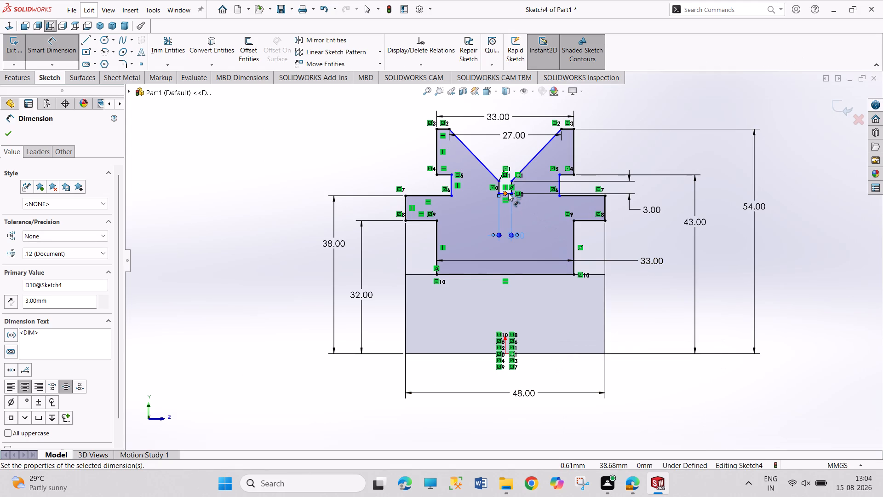
# Dimension the height from the block's bottom edge to the bottom of the slot beneath the V-notch at 38 mm.
pyautogui.click(511, 193)
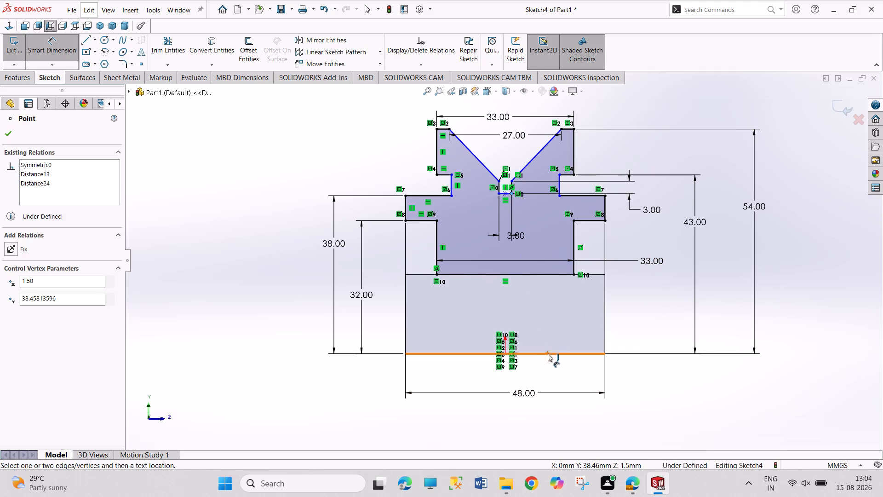
pyautogui.click(548, 355)
pyautogui.click(731, 260)
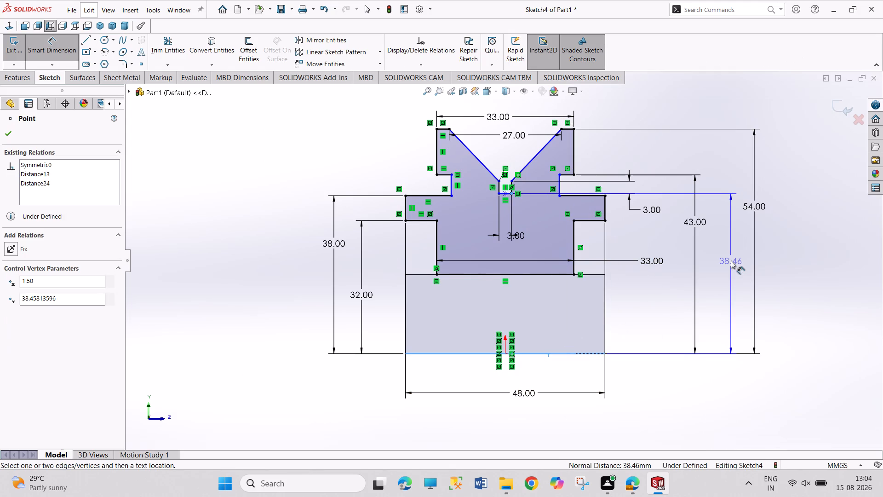
pyautogui.write('38')
pyautogui.press('Return')
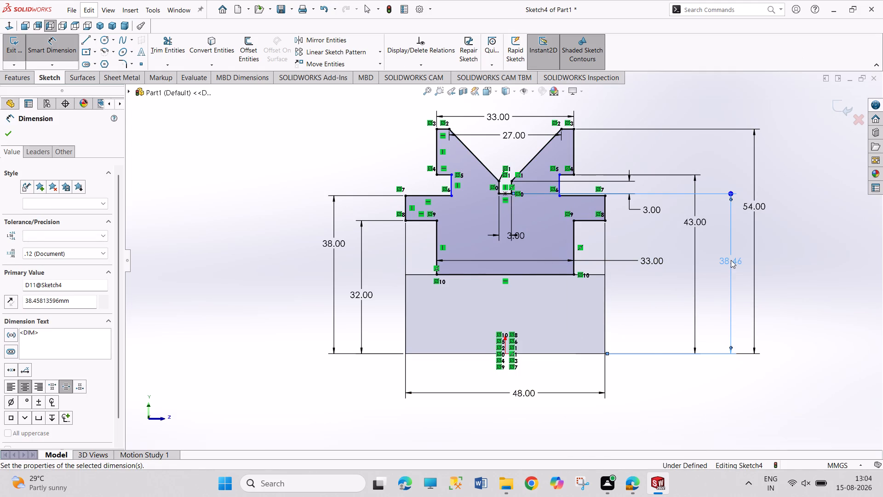
pyautogui.rightClick(661, 377)
pyautogui.click(671, 409)
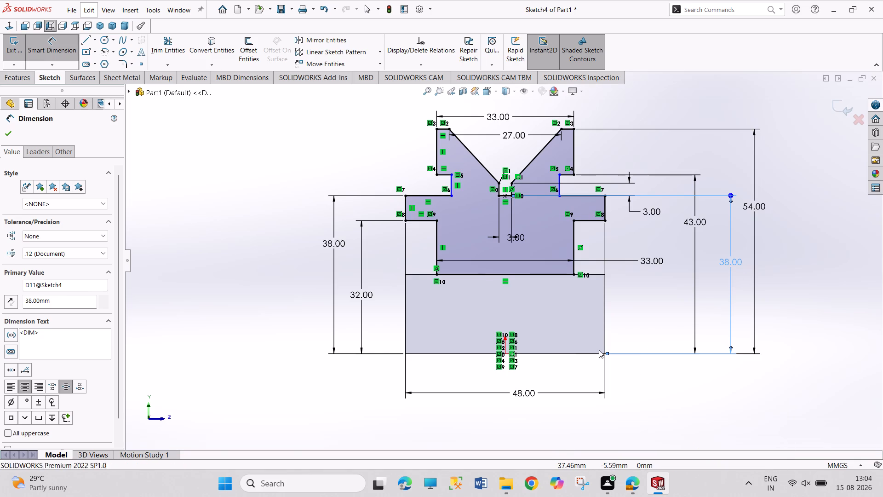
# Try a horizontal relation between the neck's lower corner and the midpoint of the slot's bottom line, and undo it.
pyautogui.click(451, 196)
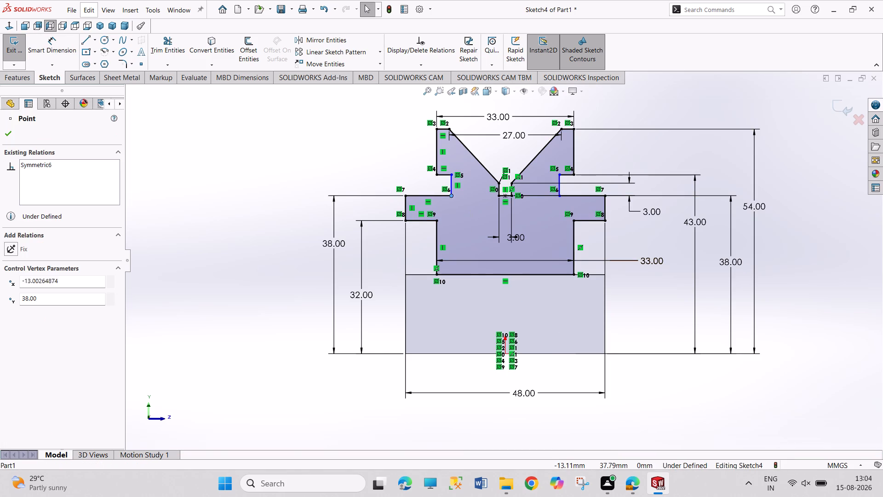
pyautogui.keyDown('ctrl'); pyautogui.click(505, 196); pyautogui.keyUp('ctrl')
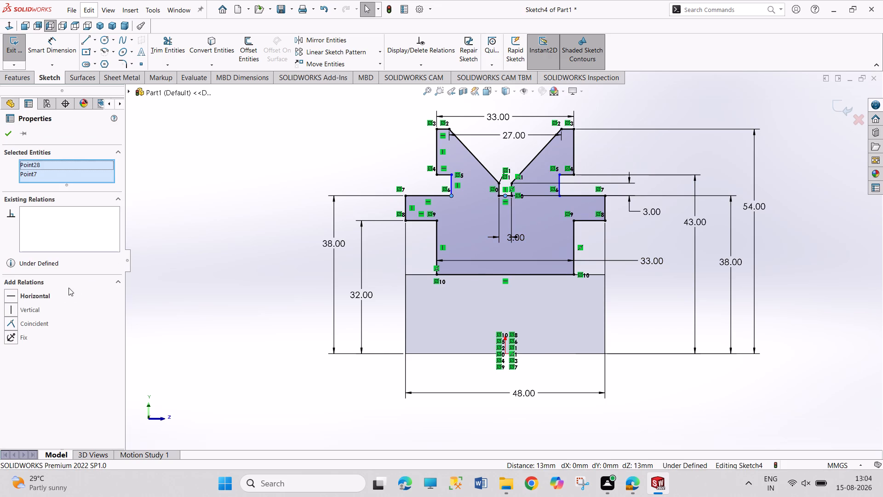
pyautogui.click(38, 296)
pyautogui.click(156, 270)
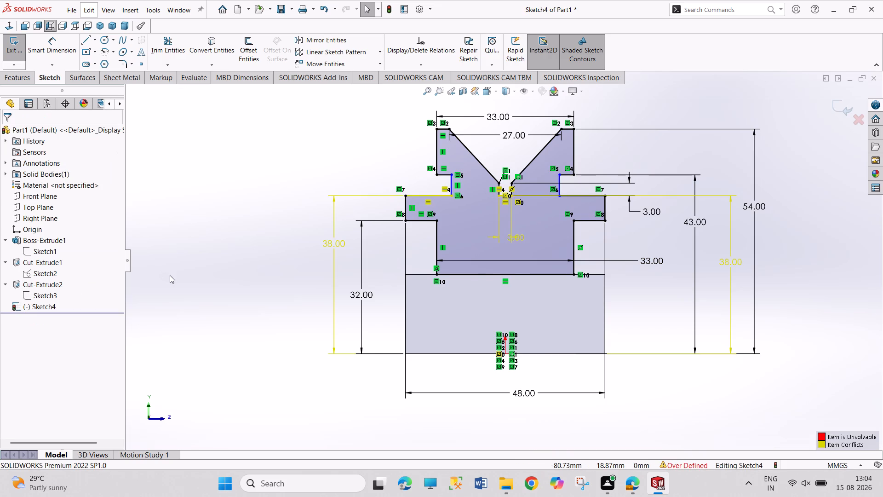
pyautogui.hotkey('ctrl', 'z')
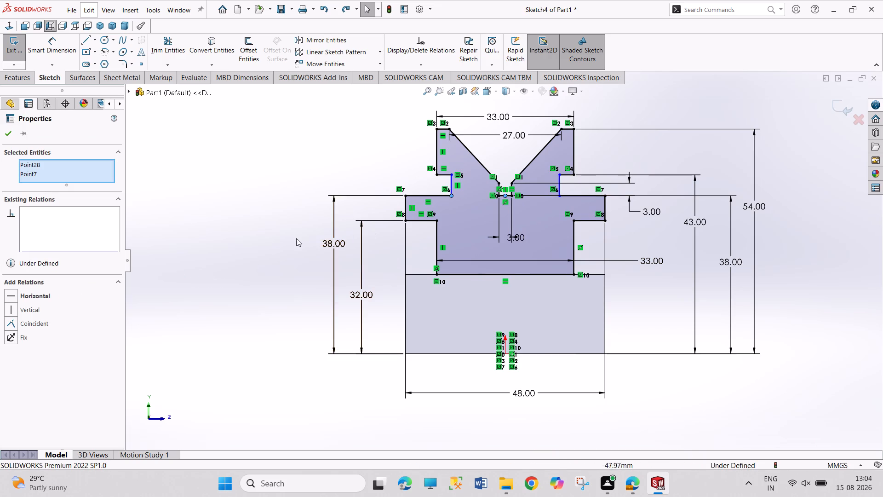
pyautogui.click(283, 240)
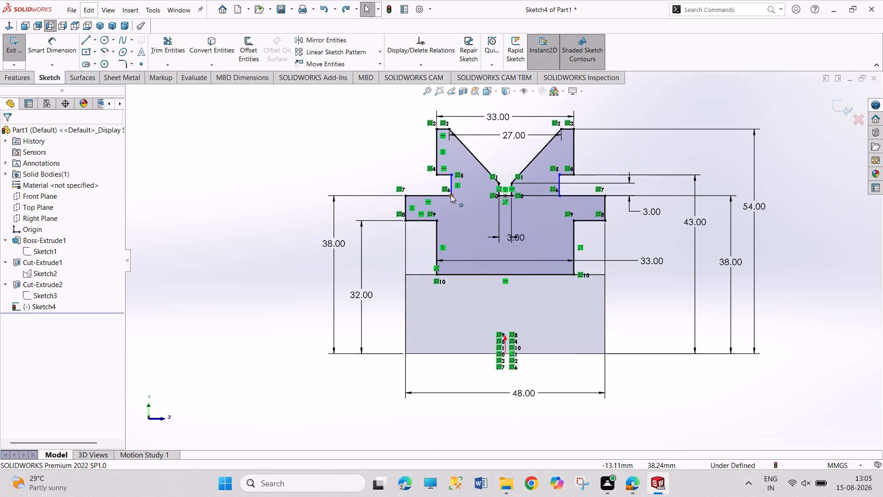
# Align the neck's upper corner with the V-notch's top corner using a vertical relation.
pyautogui.moveTo(453, 195); pyautogui.dragTo(462, 194)
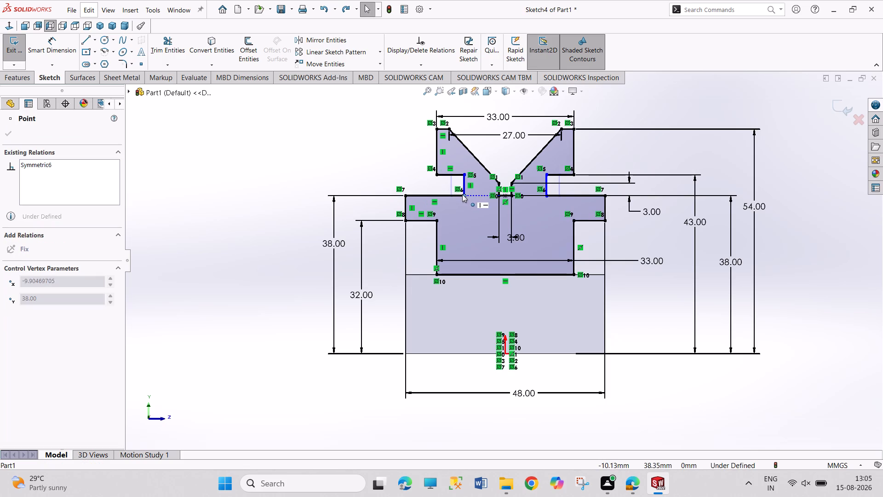
pyautogui.moveTo(462, 194); pyautogui.dragTo(460, 195)
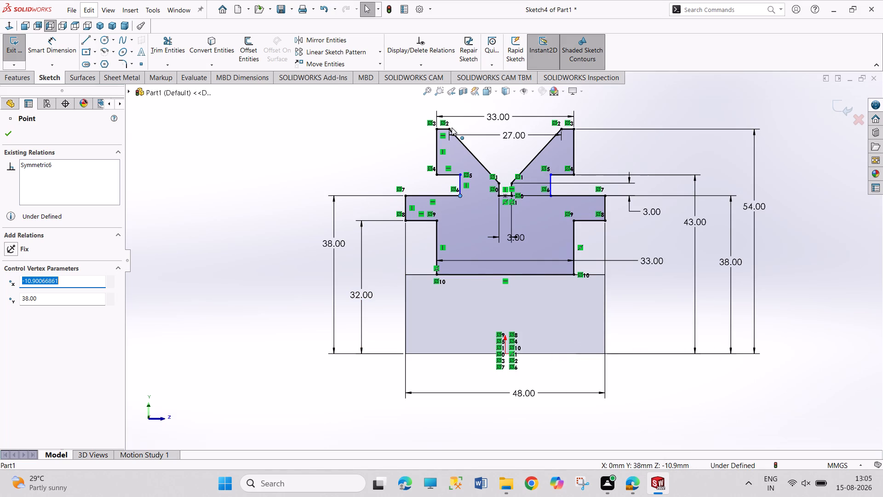
pyautogui.click(450, 129)
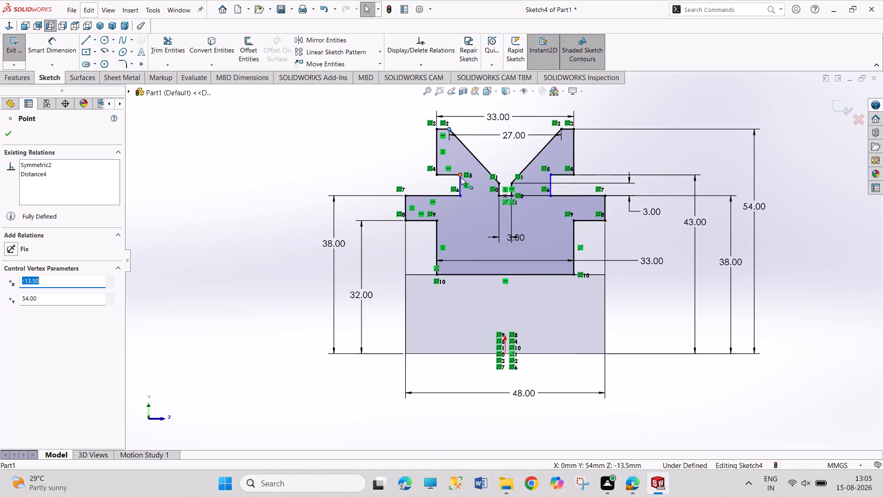
pyautogui.keyDown('ctrl'); pyautogui.click(460, 177); pyautogui.keyUp('ctrl')
pyautogui.click(40, 307)
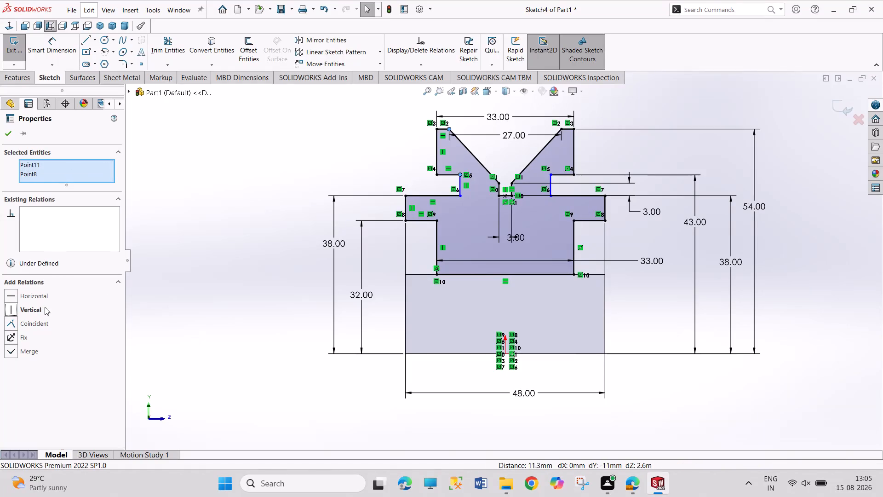
pyautogui.click(220, 284)
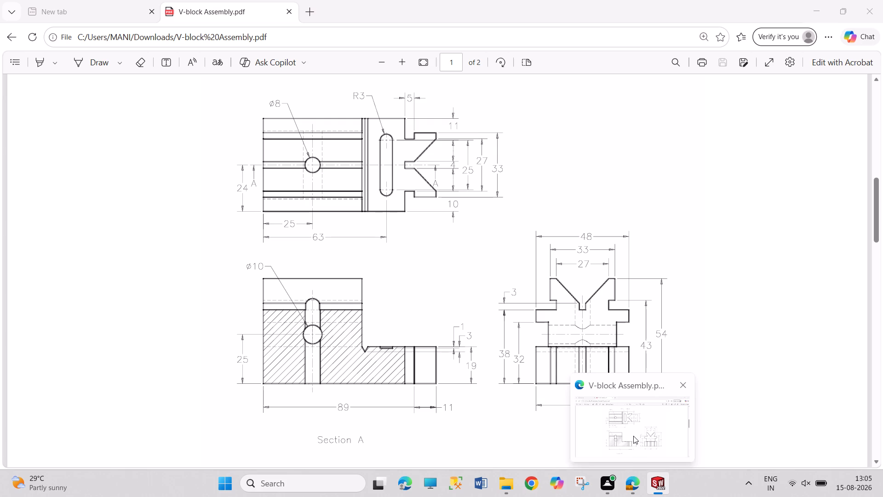
# Switch to the V-block assembly PDF in Edge and examine the assembly figure and the base block's dimensioned views.
pyautogui.click(633, 436)
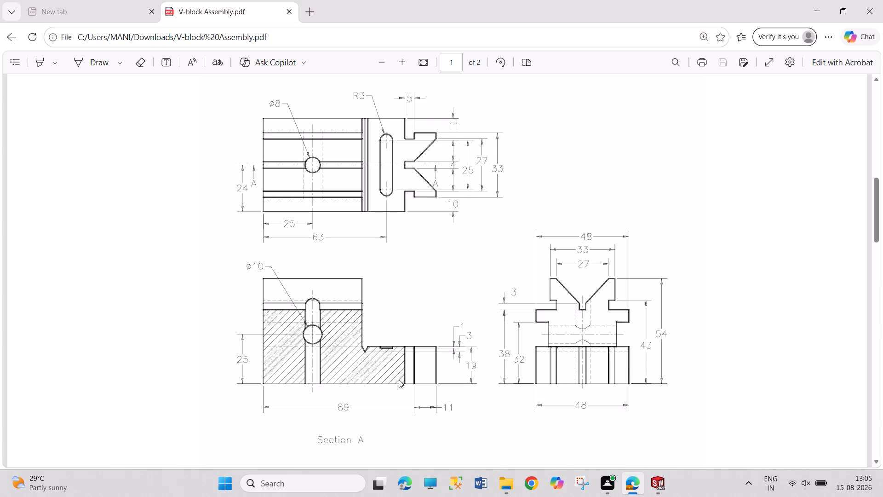
pyautogui.scroll(7, 398, 378)
pyautogui.scroll(-2, 398, 376)
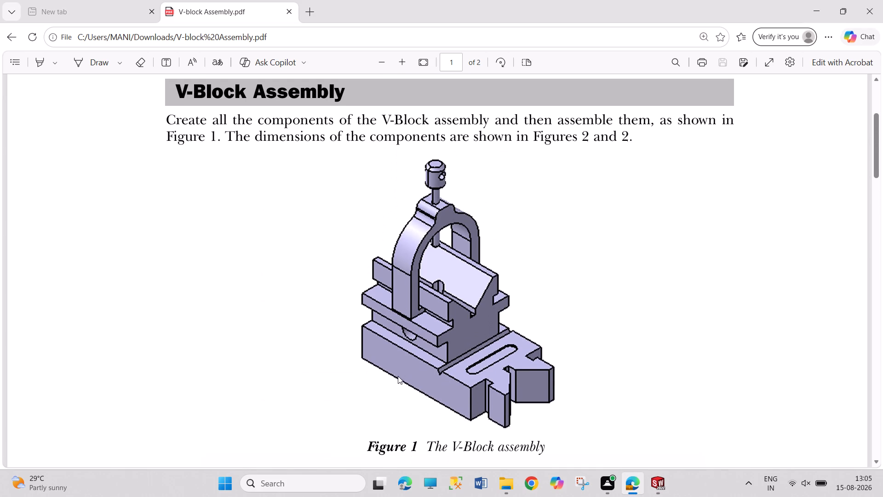
pyautogui.scroll(-5, 398, 376)
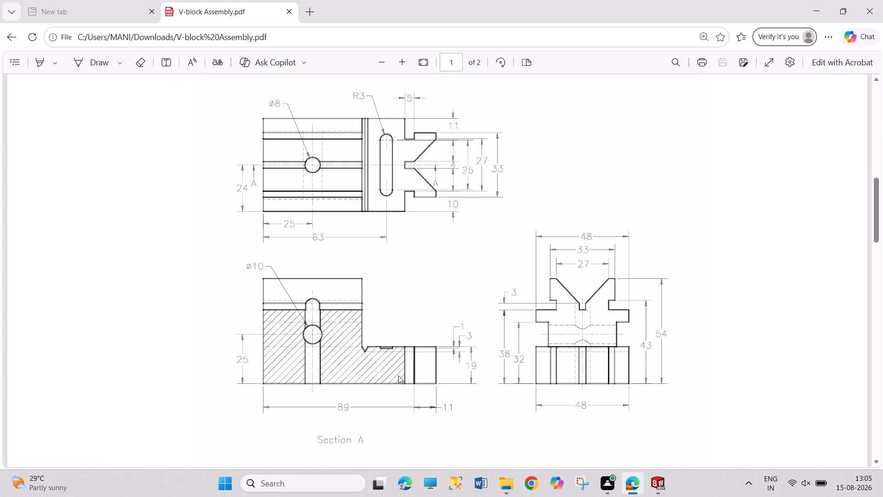
pyautogui.scroll(1, 398, 376)
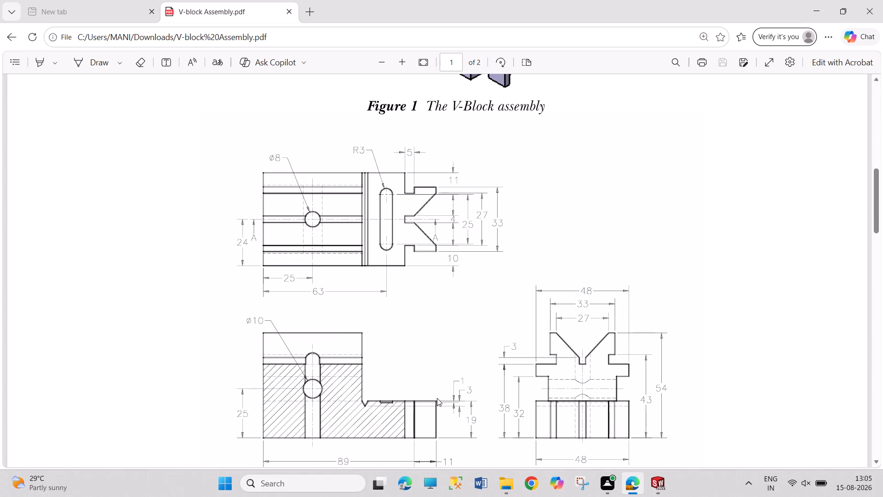
pyautogui.click(662, 476)
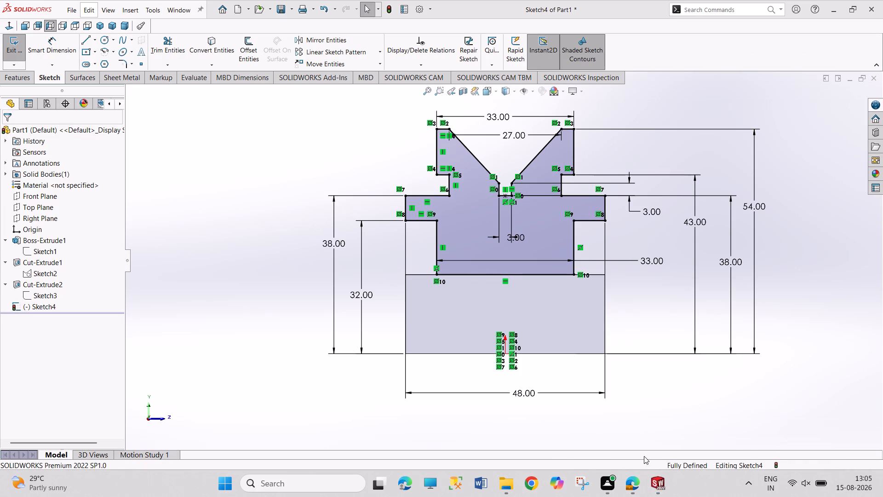
# Extrude the V-notched profile 50 mm along the top of the base block, with the direction reversed and the result merged.
pyautogui.click(22, 49)
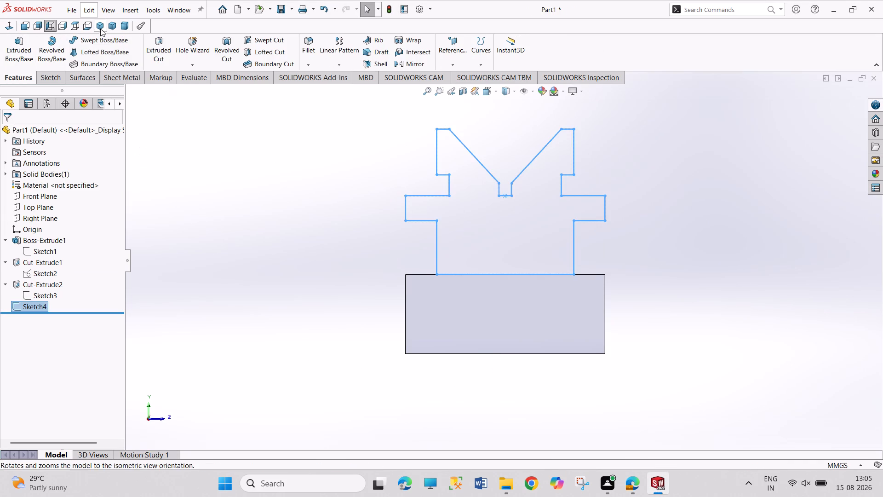
pyautogui.click(22, 51)
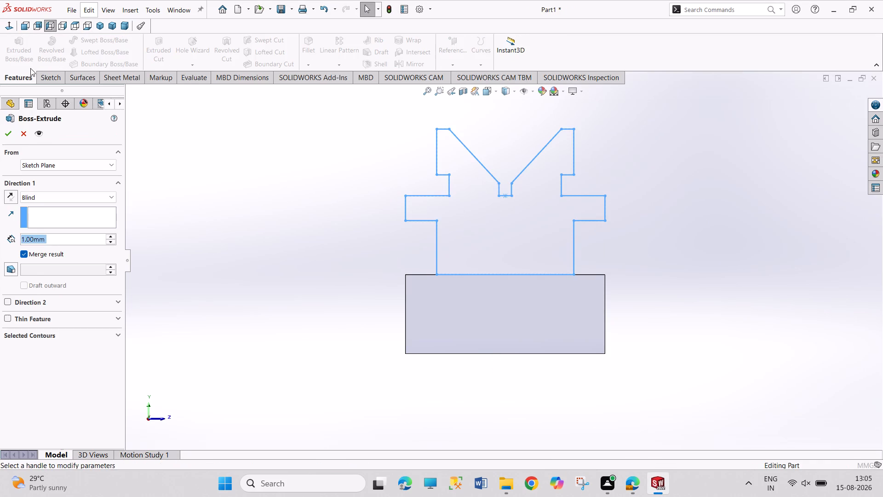
pyautogui.click(99, 29)
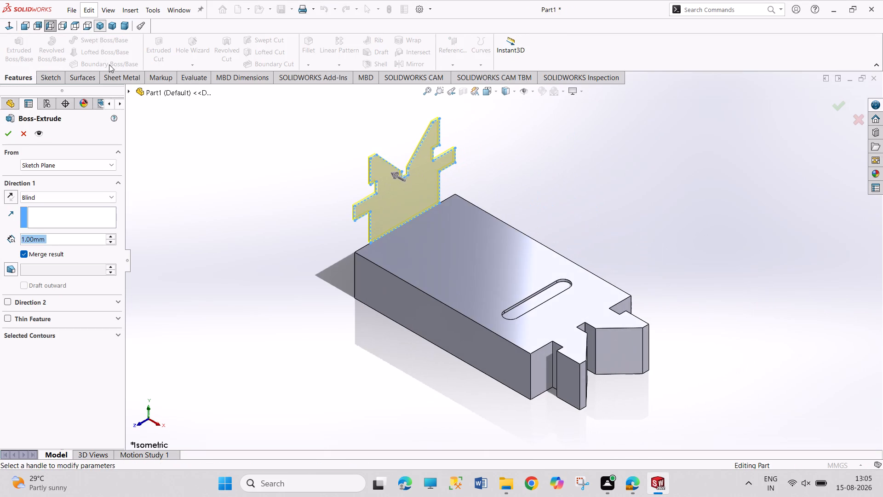
pyautogui.write('50')
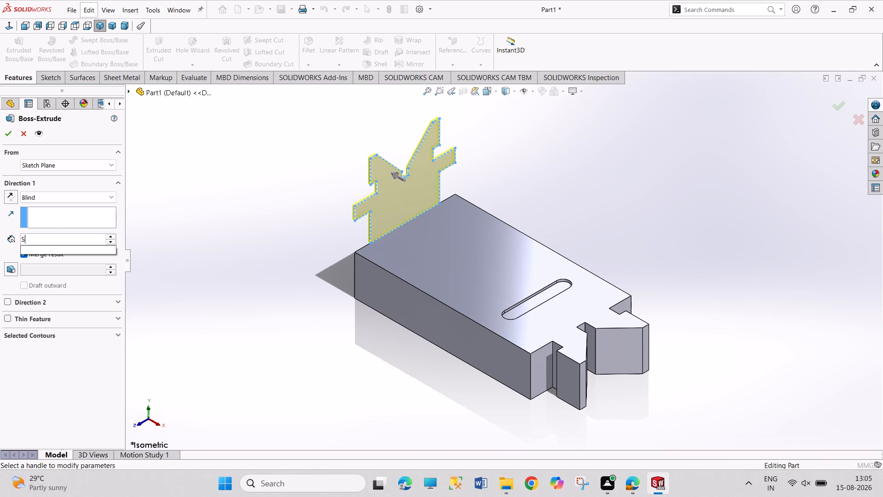
pyautogui.press('Return')
pyautogui.click(9, 196)
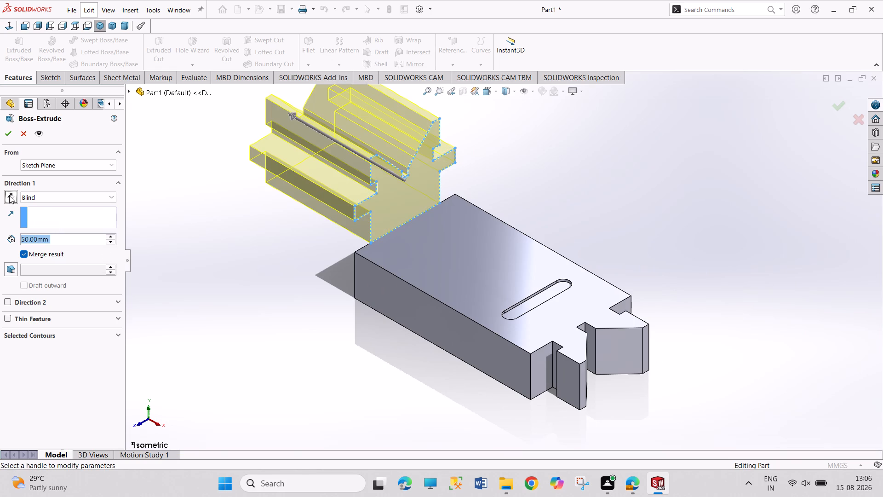
pyautogui.click(3, 135)
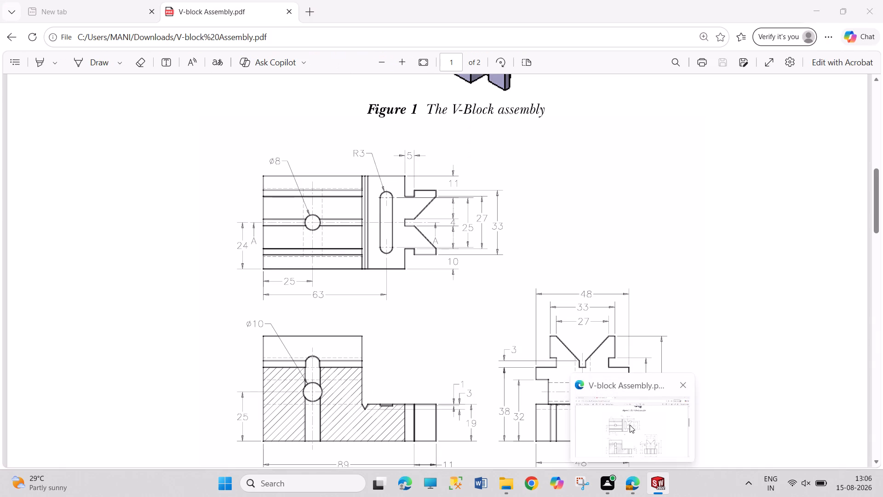
# Check the V-block PDF in Edge, and sketch a closed triangle about 5.5 mm wide on the base block's long side face, starting at the upper body's foot.
pyautogui.click(630, 425)
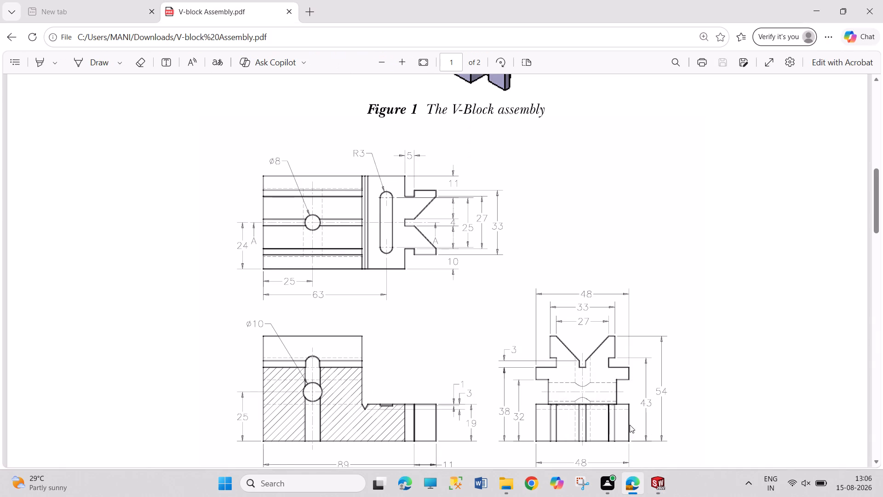
pyautogui.scroll(2, 569, 346)
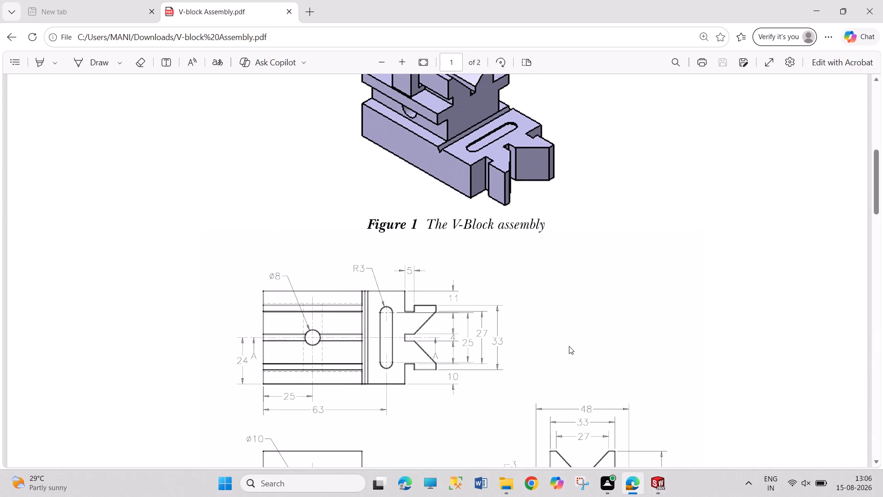
pyautogui.click(641, 441)
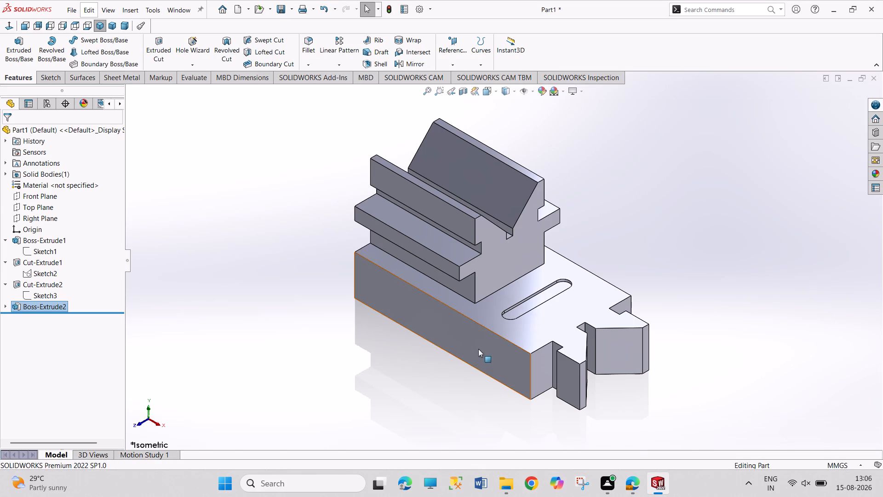
pyautogui.click(478, 349)
pyautogui.click(517, 322)
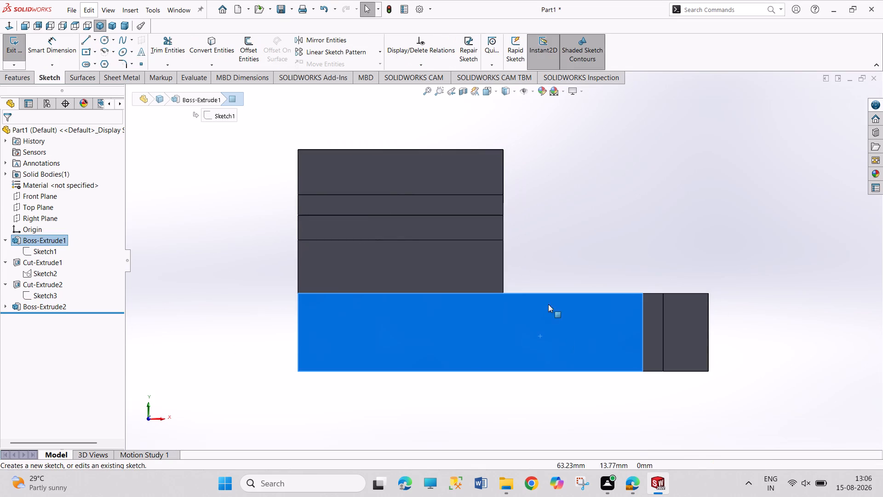
pyautogui.click(88, 40)
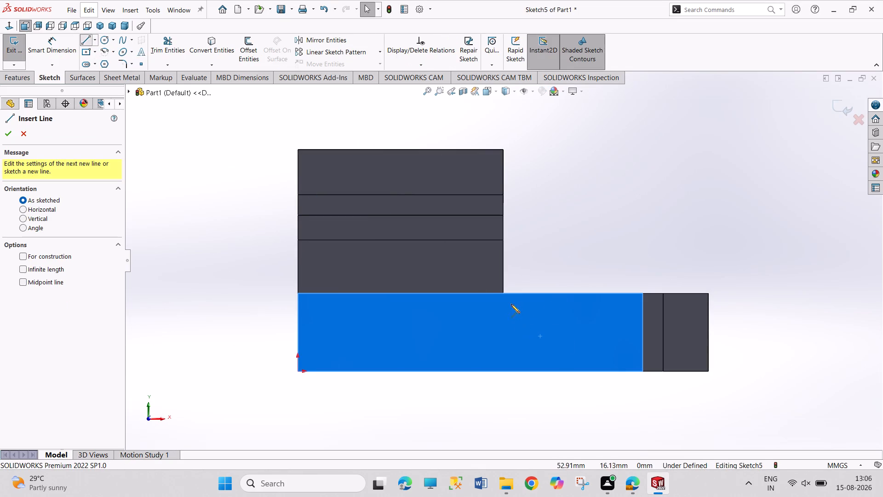
pyautogui.click(503, 293)
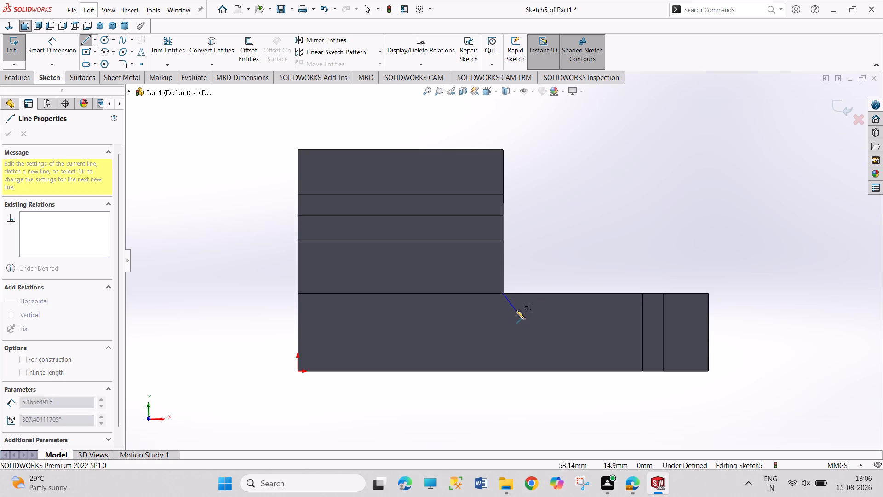
pyautogui.click(515, 310)
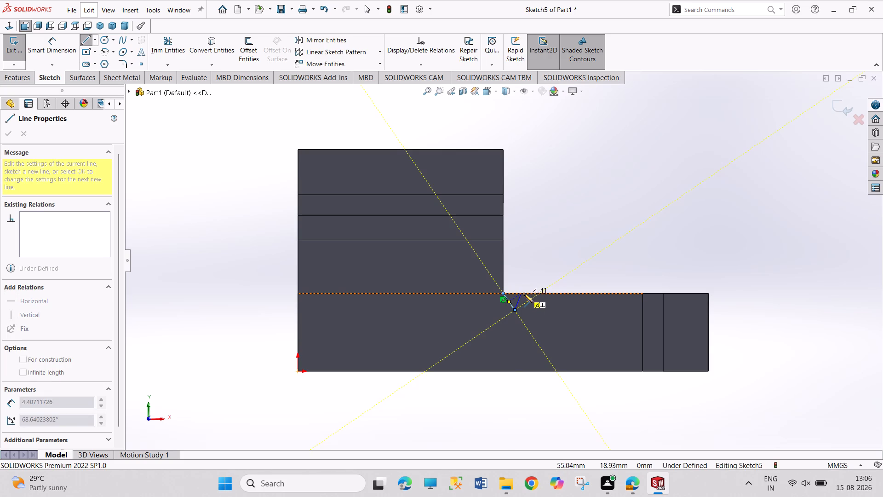
pyautogui.click(526, 293)
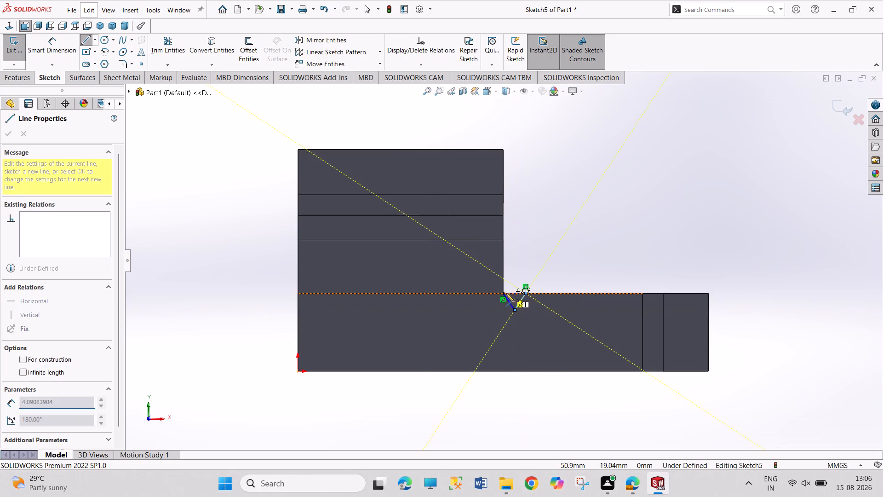
pyautogui.click(504, 293)
pyautogui.rightClick(532, 251)
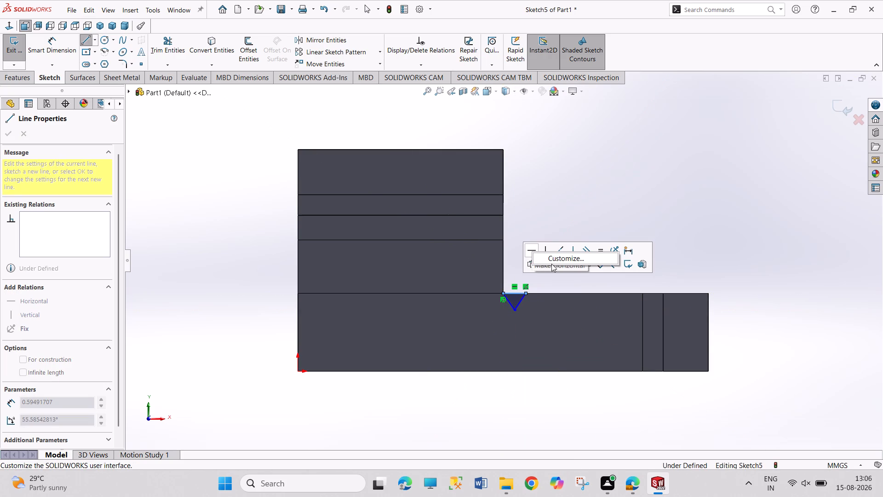
pyautogui.click(696, 254)
pyautogui.rightClick(696, 254)
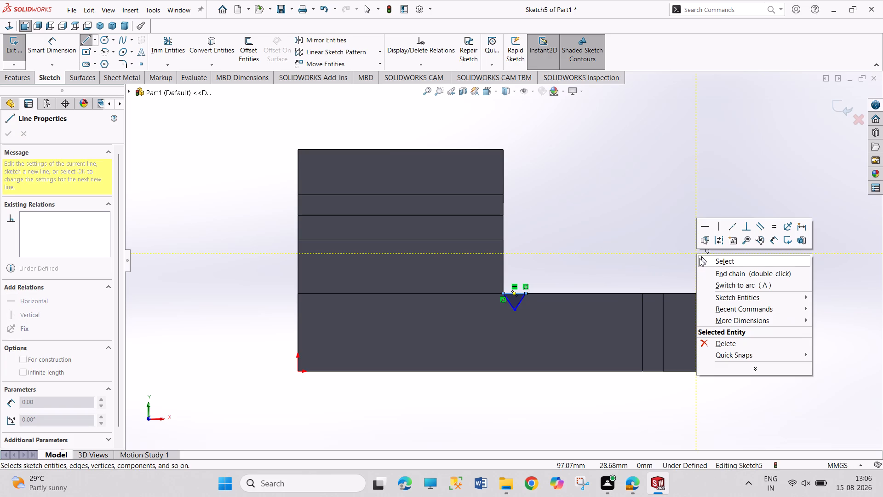
pyautogui.click(701, 260)
# Cut the triangular profile 60 mm deep (Blind) across the base block's top, forming the V-groove beside the upper body.
pyautogui.moveTo(656, 258); pyautogui.dragTo(630, 294, button='middle')
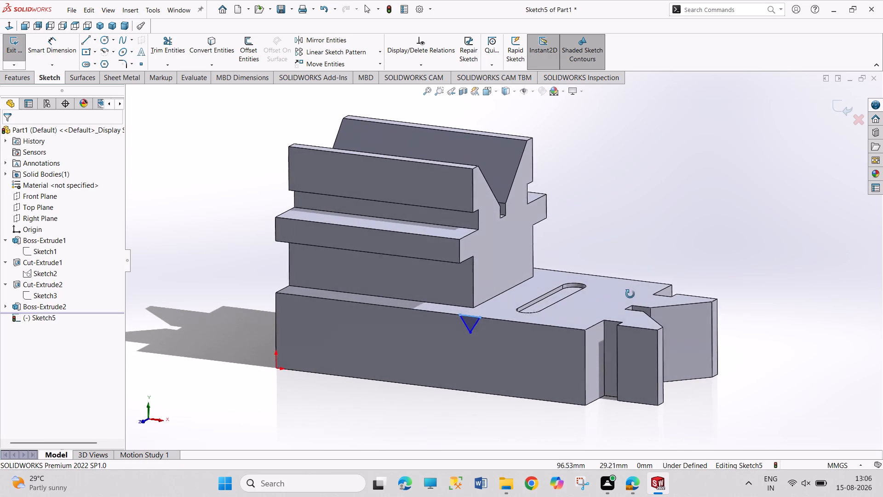
pyautogui.moveTo(630, 294); pyautogui.dragTo(634, 301, button='middle')
pyautogui.moveTo(487, 321); pyautogui.dragTo(484, 320)
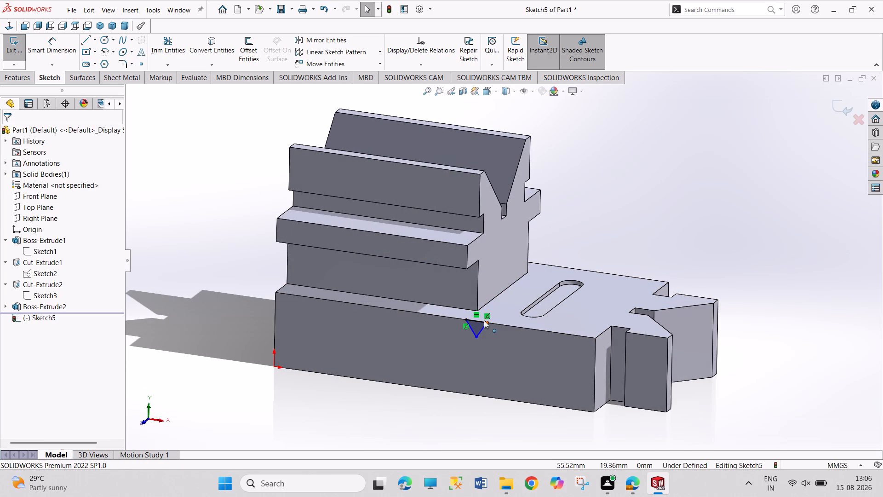
pyautogui.moveTo(484, 320); pyautogui.dragTo(481, 318)
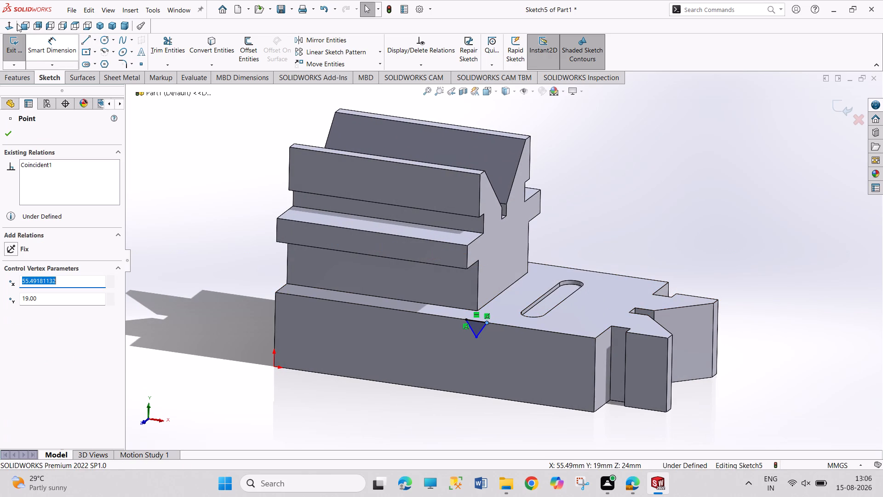
pyautogui.click(8, 47)
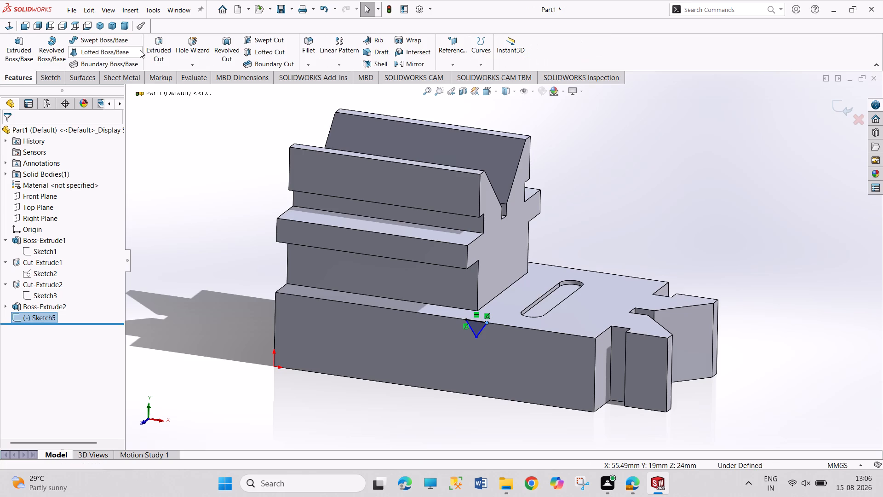
pyautogui.click(166, 39)
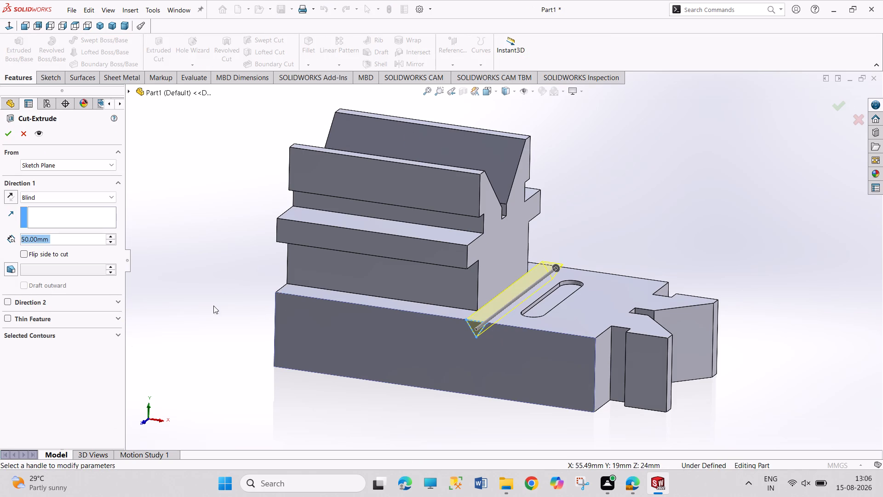
pyautogui.click(110, 237)
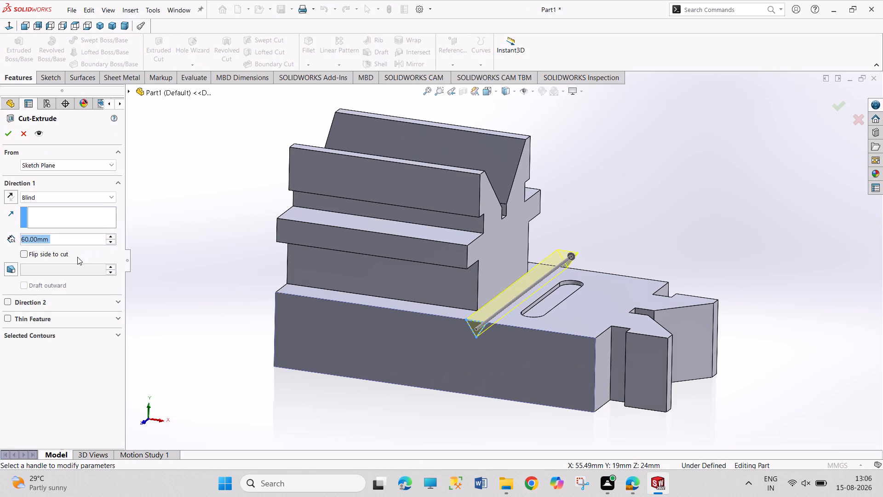
pyautogui.click(4, 132)
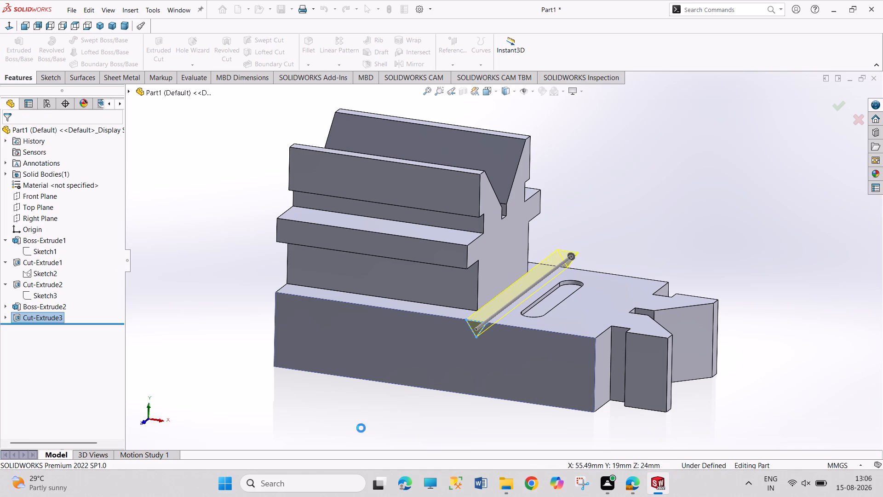
# Switch to the V-block assembly PDF in Edge and examine the assembly figure and the hole dimensions in the base block's views.
pyautogui.click(636, 489)
pyautogui.scroll(1, 538, 320)
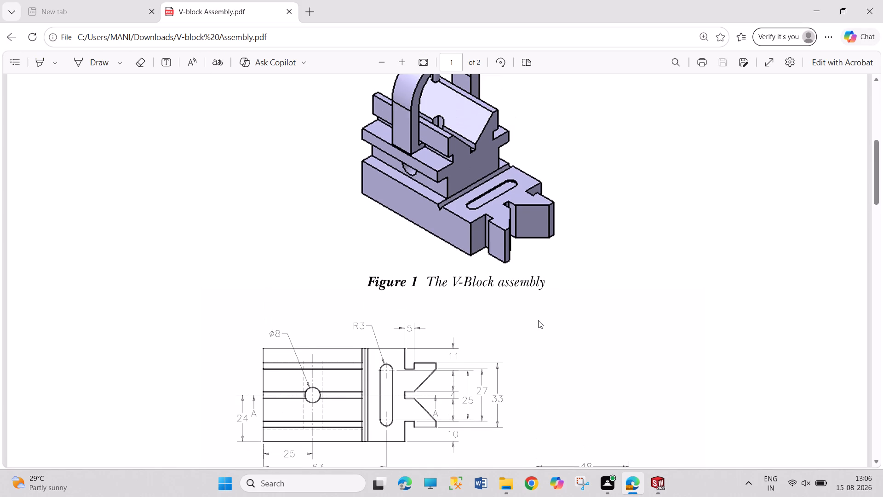
pyautogui.scroll(-3, 538, 320)
pyautogui.scroll(2, 538, 321)
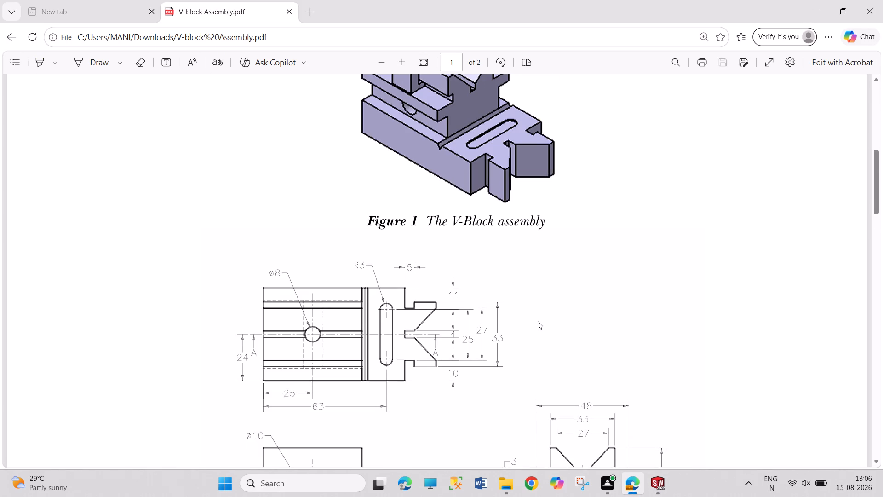
pyautogui.scroll(2, 538, 321)
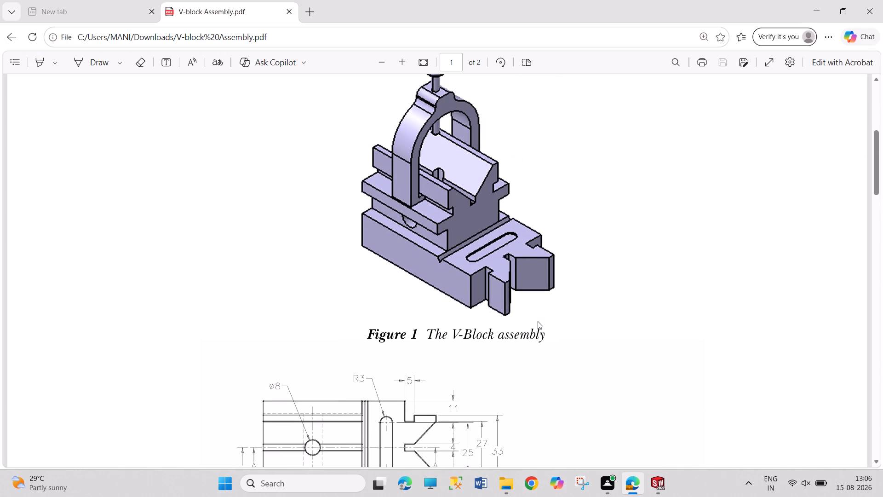
pyautogui.scroll(-3, 538, 321)
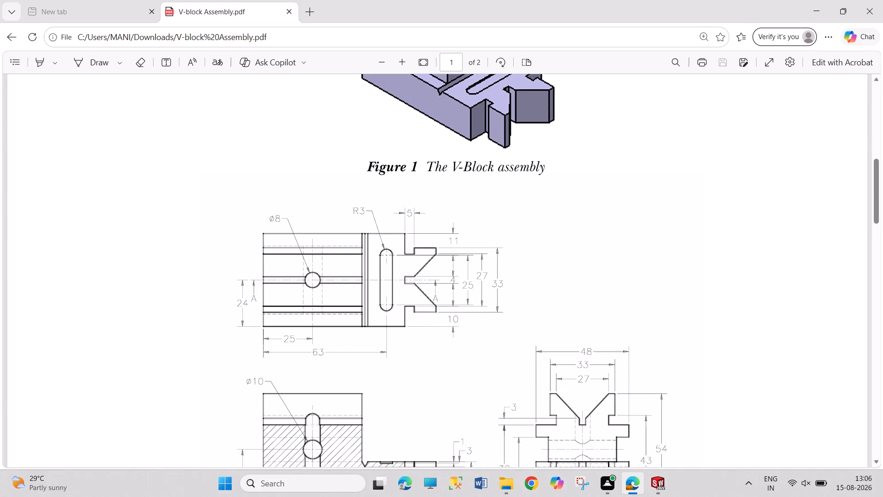
pyautogui.scroll(-2, 538, 322)
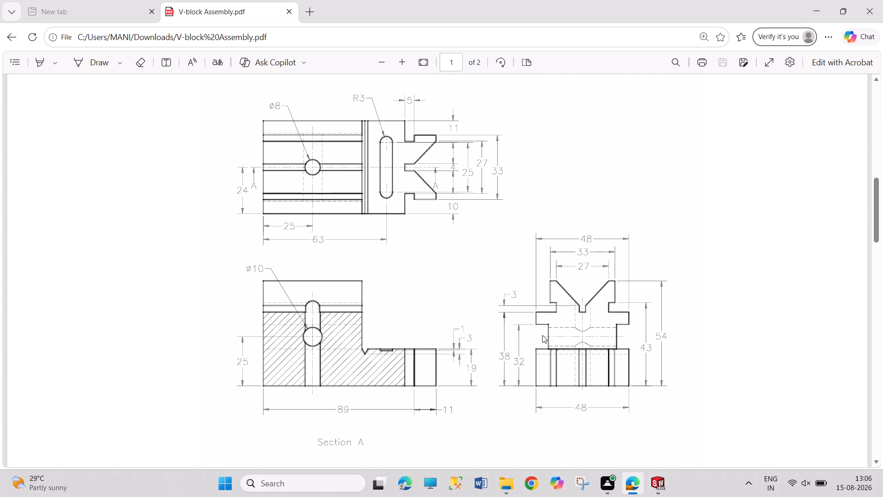
pyautogui.click(653, 478)
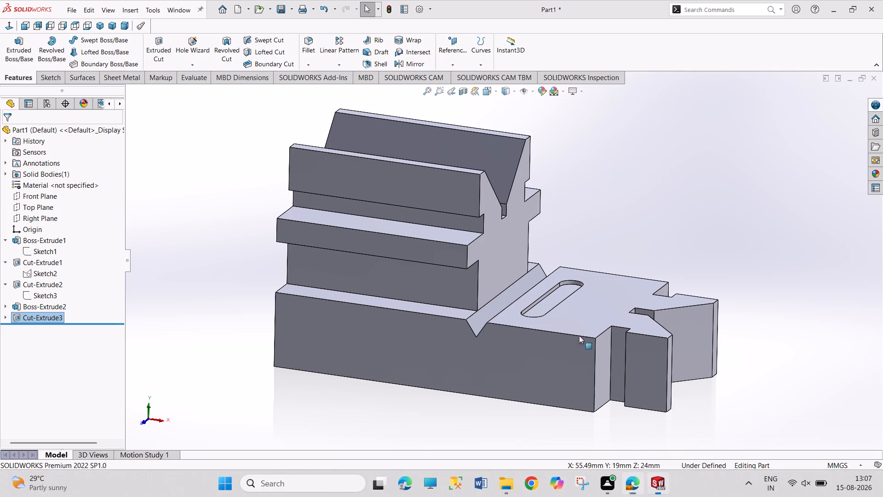
# Start a sketch on the V-notch's narrow bottom face and draw a circle about 8.1 mm in diameter centred across its width.
pyautogui.moveTo(418, 219); pyautogui.dragTo(408, 324, button='middle')
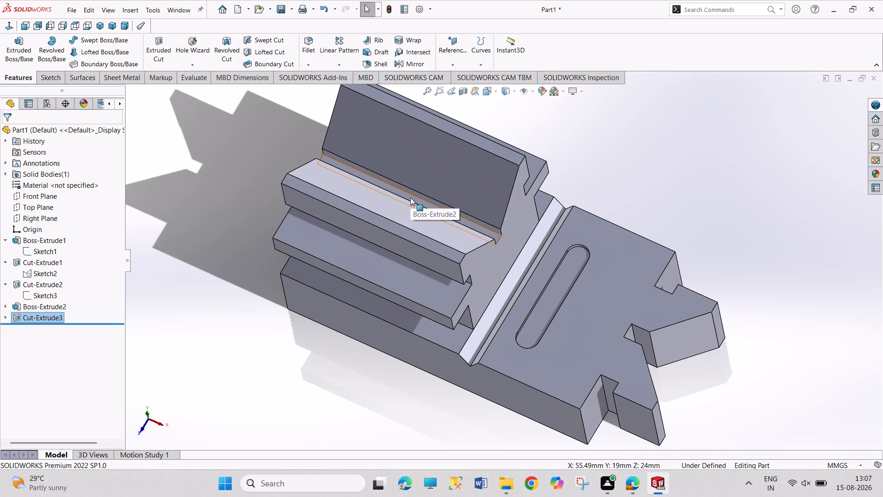
pyautogui.click(410, 197)
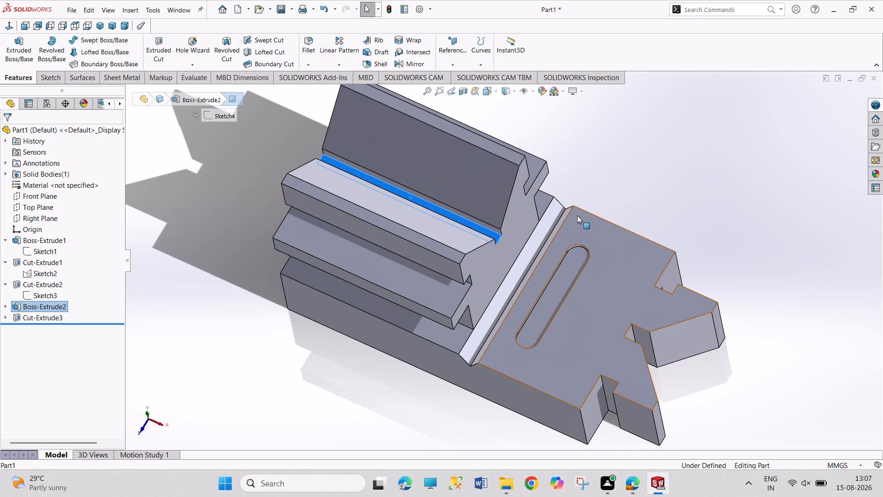
pyautogui.moveTo(727, 248); pyautogui.dragTo(727, 254)
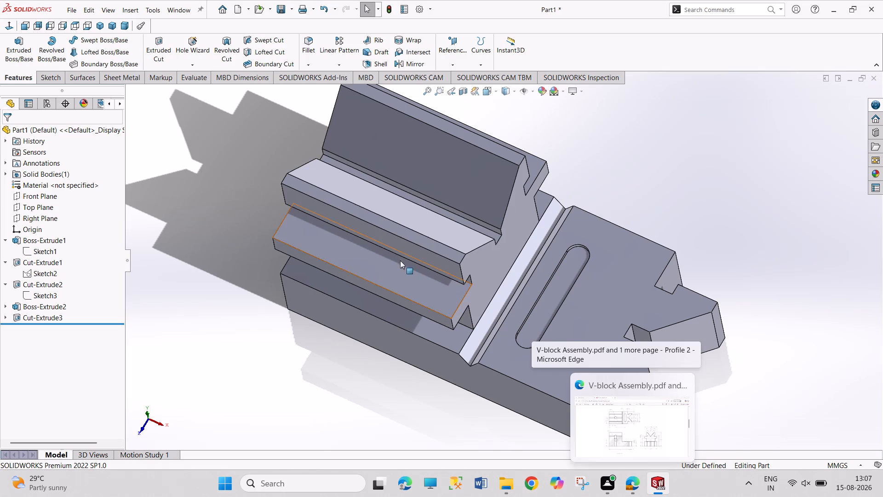
pyautogui.click(413, 198)
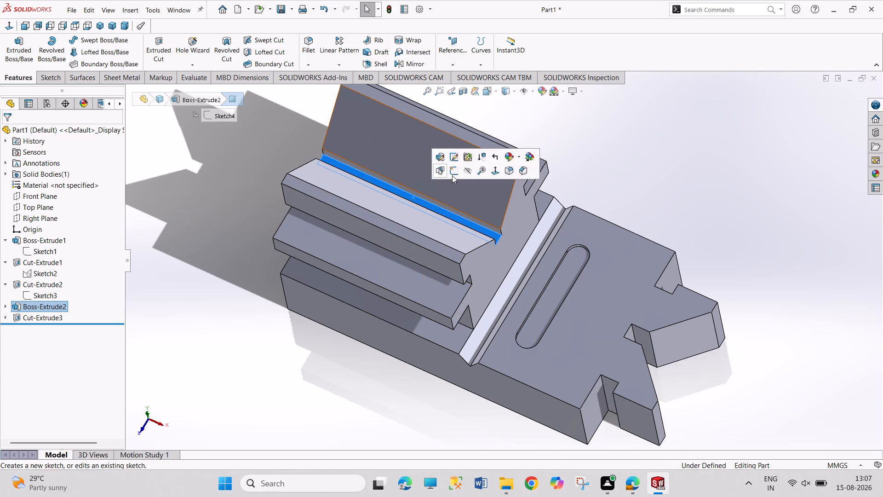
pyautogui.click(454, 174)
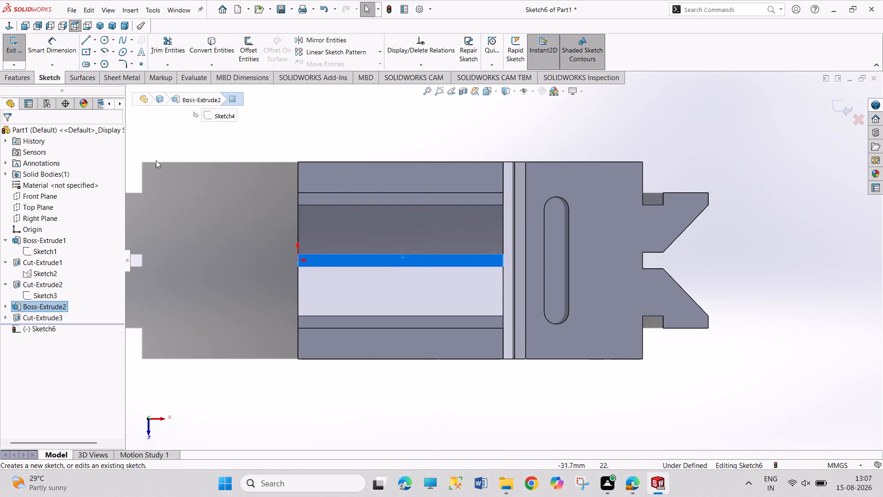
pyautogui.click(104, 36)
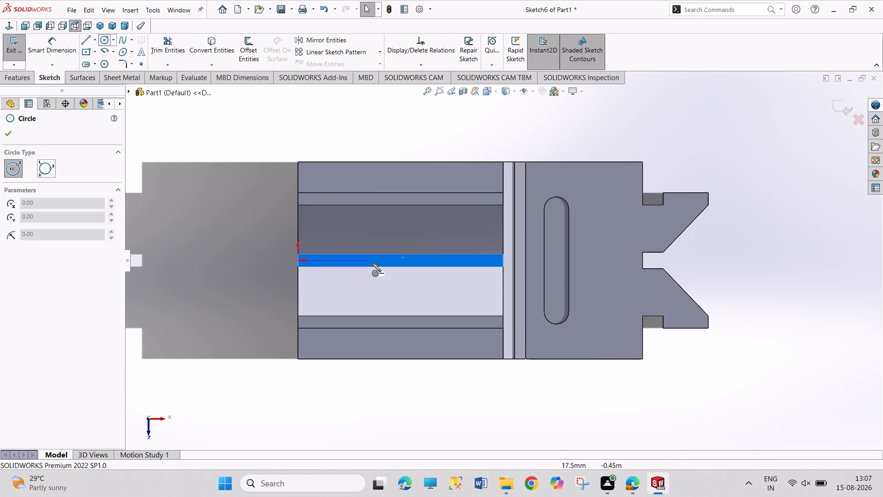
pyautogui.click(395, 260)
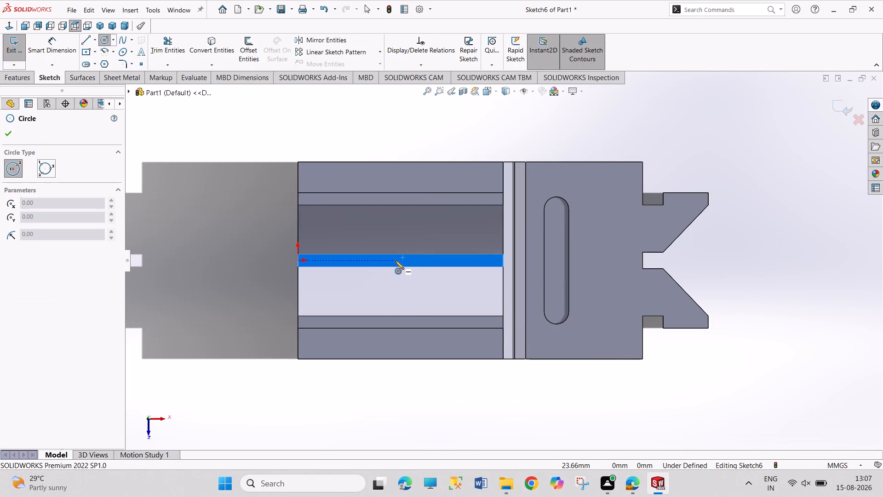
pyautogui.click(399, 277)
# Dimension the circle to 8 mm diameter, with its centre 25 mm from the upper body's outer end edge.
pyautogui.moveTo(196, 318); pyautogui.dragTo(196, 229, button='right')
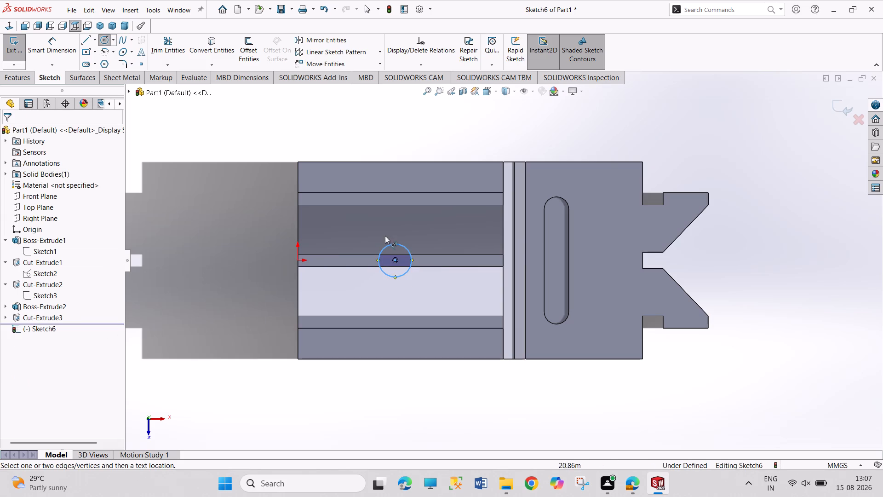
pyautogui.moveTo(400, 244); pyautogui.dragTo(400, 237)
pyautogui.click(405, 142)
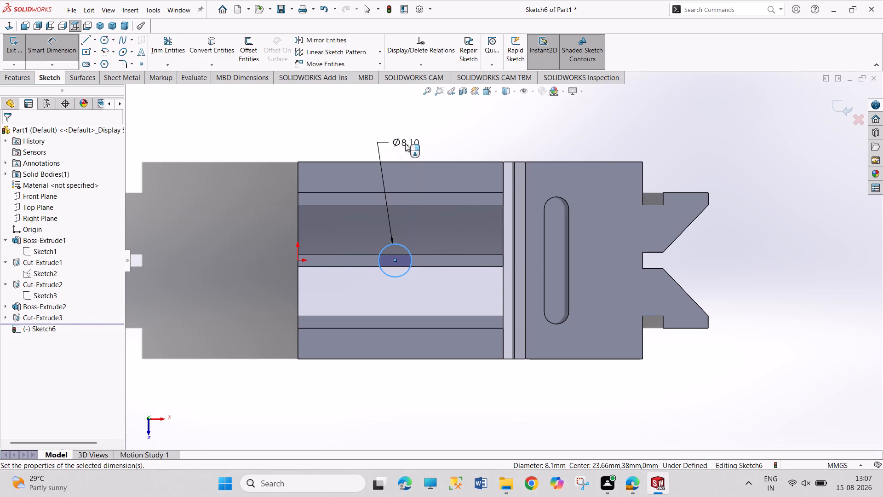
pyautogui.press('8')
pyautogui.press('Return')
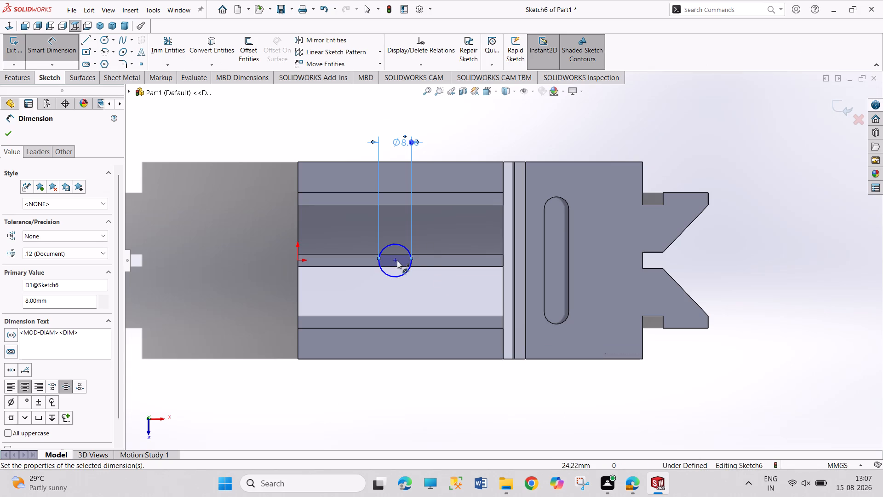
pyautogui.click(396, 260)
pyautogui.click(298, 286)
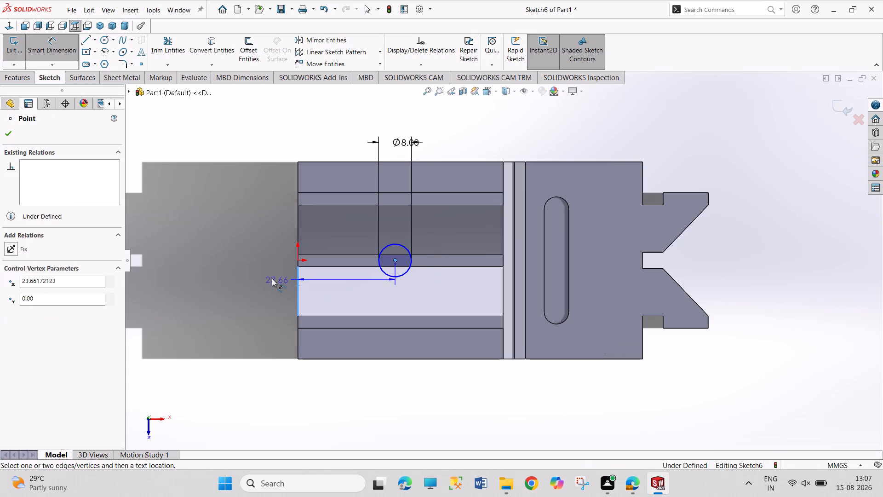
pyautogui.click(266, 276)
pyautogui.write('25')
pyautogui.press('Return')
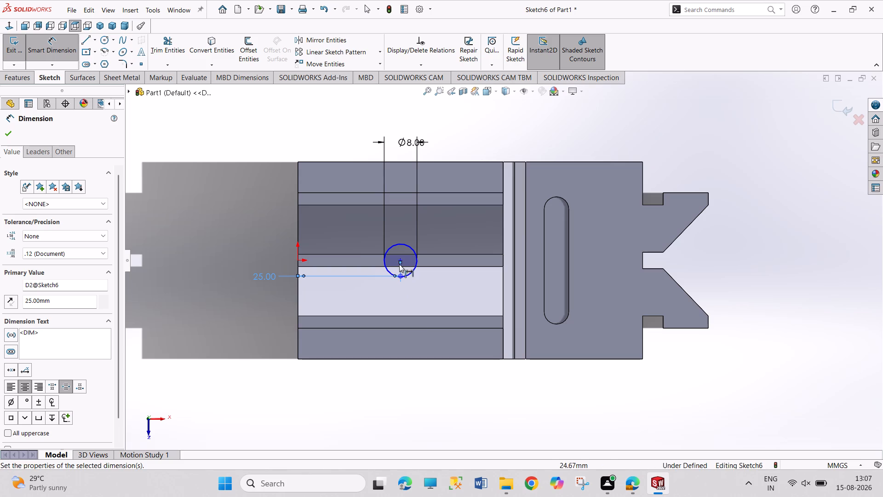
# Dimension the circle's centre 24 mm from the upper body's long side edge and close the sketch.
pyautogui.moveTo(399, 259); pyautogui.dragTo(394, 256)
pyautogui.click(332, 160)
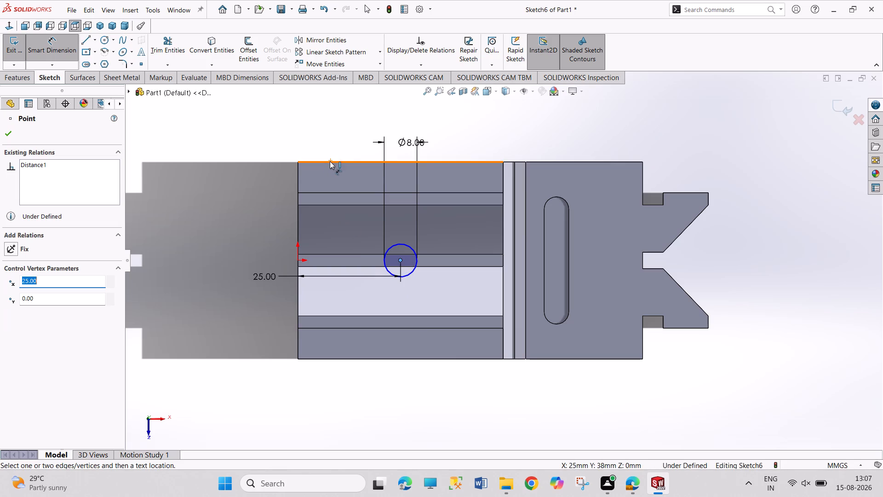
pyautogui.click(329, 162)
pyautogui.click(267, 184)
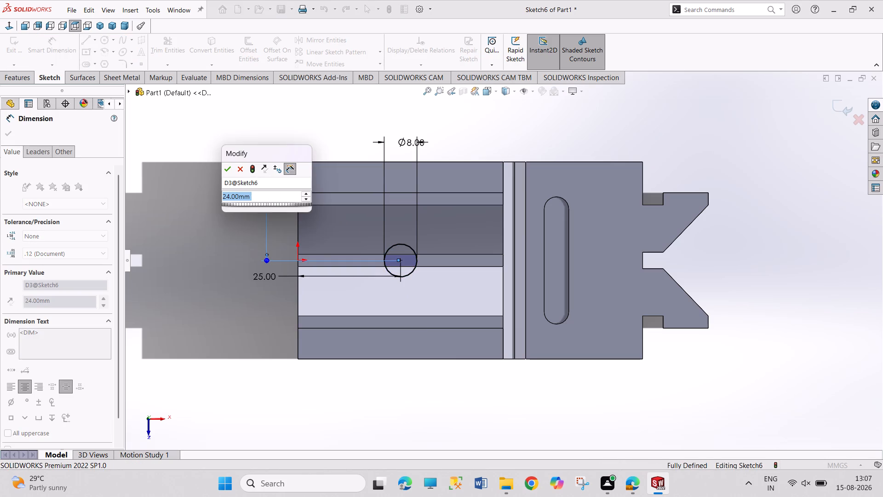
pyautogui.click(225, 172)
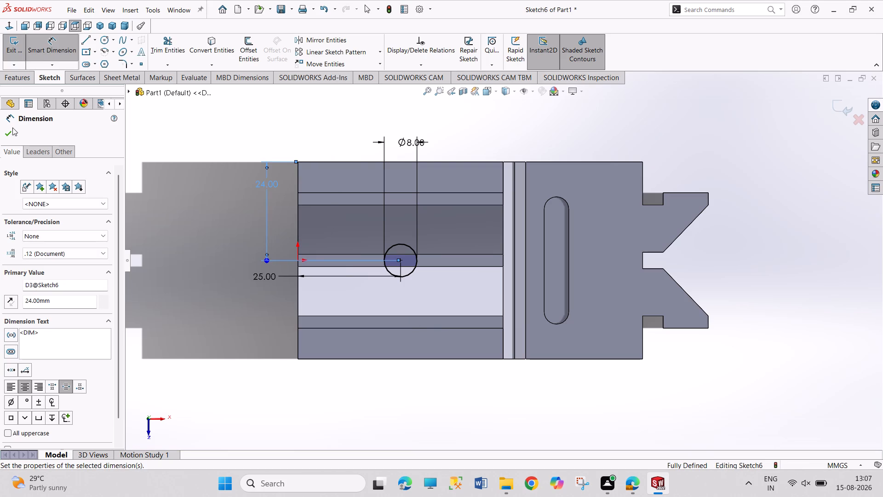
pyautogui.click(12, 134)
pyautogui.click(15, 44)
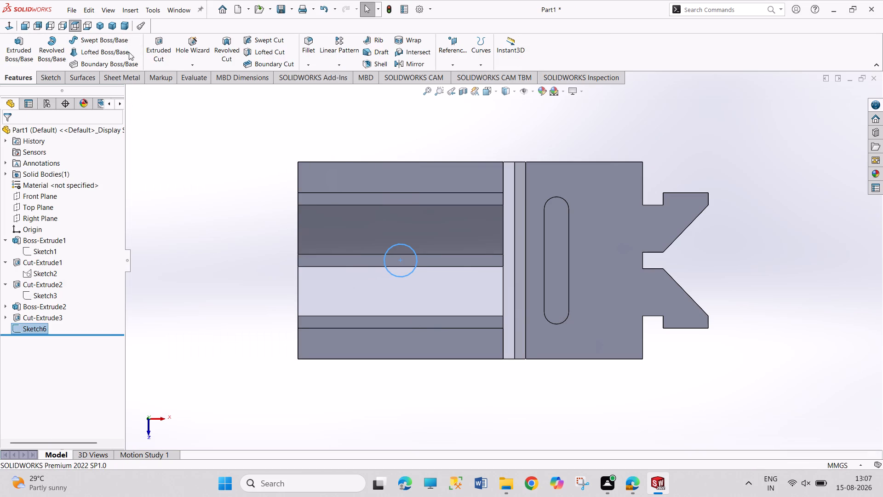
# Cut the 8 mm circle 60 mm deep (Blind) down through the upper body and base.
pyautogui.click(158, 54)
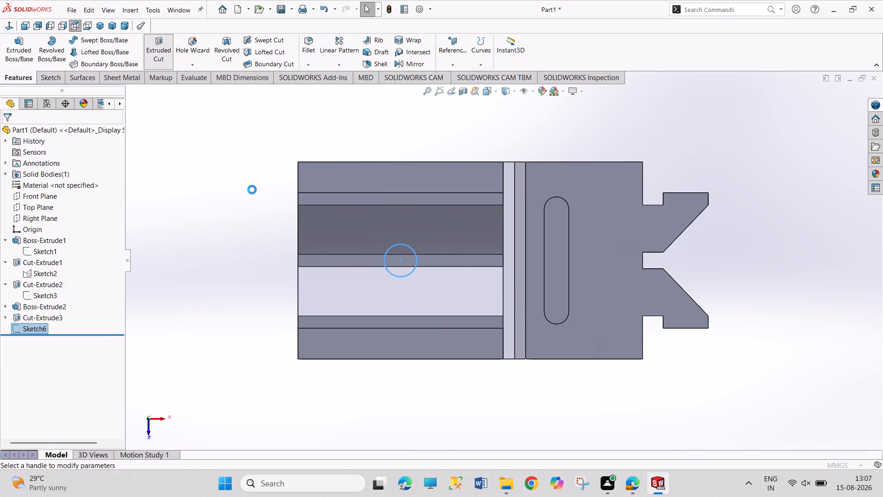
pyautogui.click(99, 25)
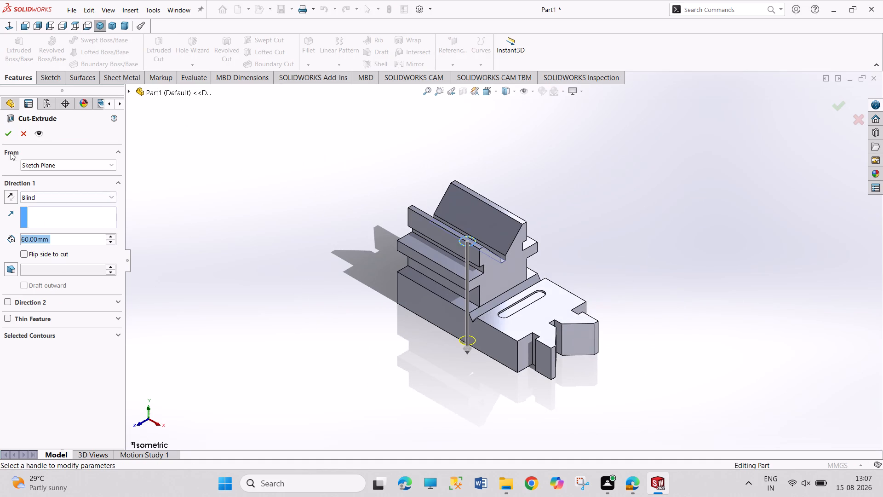
pyautogui.click(8, 137)
# Check the V-block PDF in Edge, and sketch a circle about 12.9 mm in diameter on the side face of the upper body's projecting ledge.
pyautogui.moveTo(315, 367); pyautogui.dragTo(362, 260, button='middle')
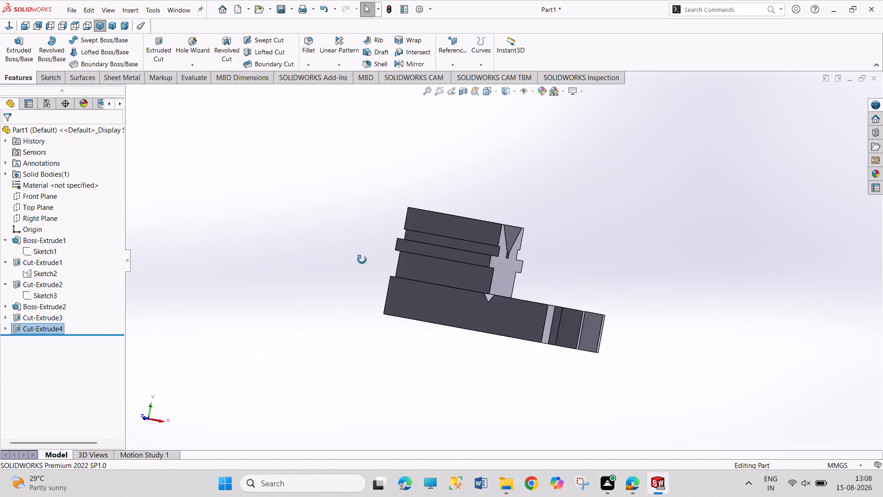
pyautogui.moveTo(362, 260); pyautogui.dragTo(338, 386, button='middle')
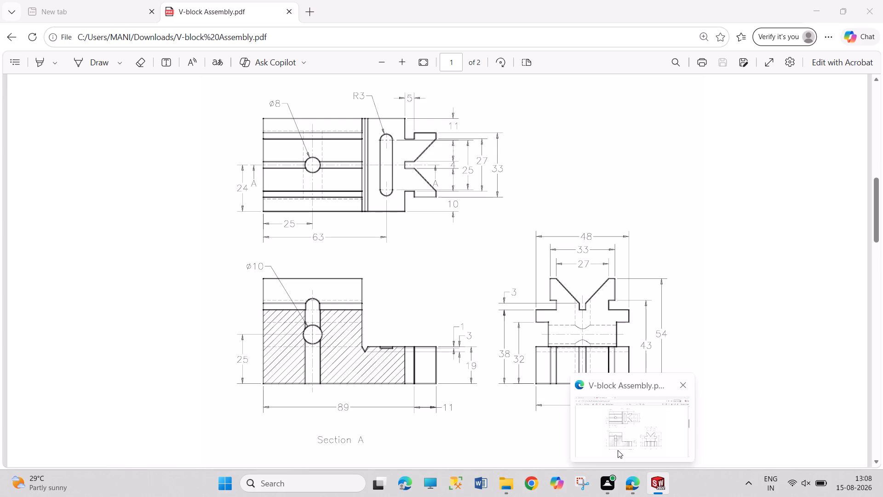
pyautogui.click(618, 445)
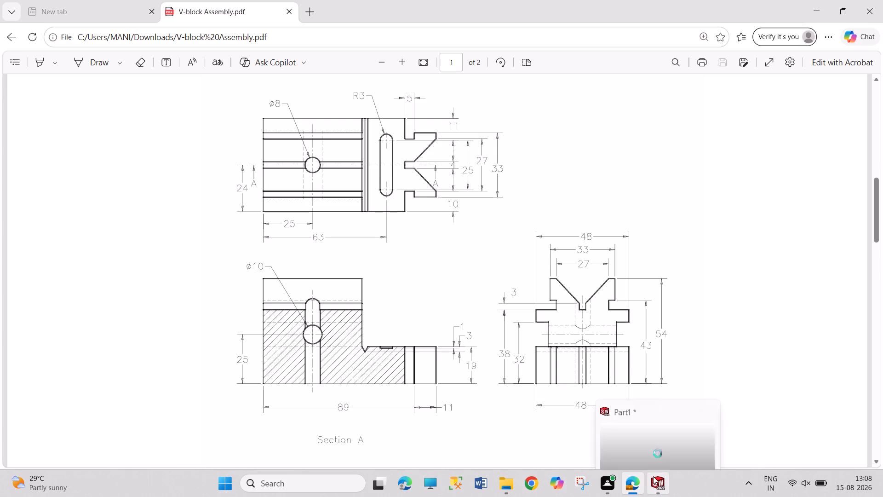
pyautogui.click(648, 442)
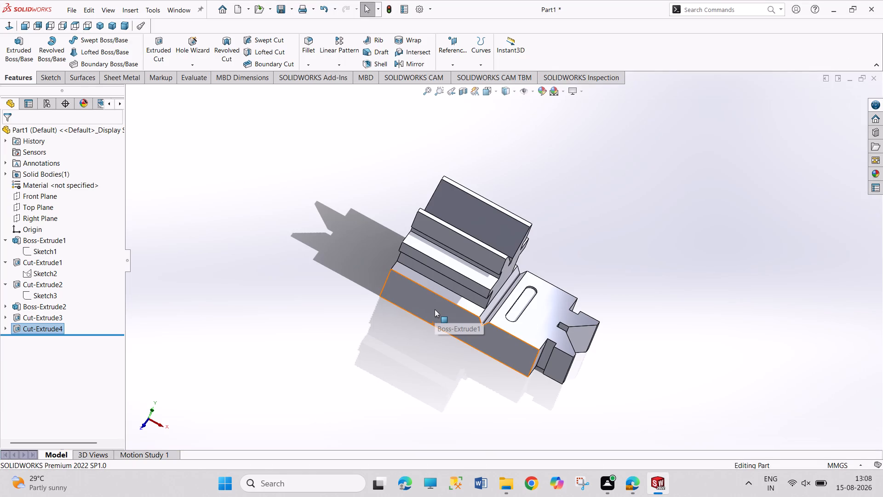
pyautogui.click(632, 484)
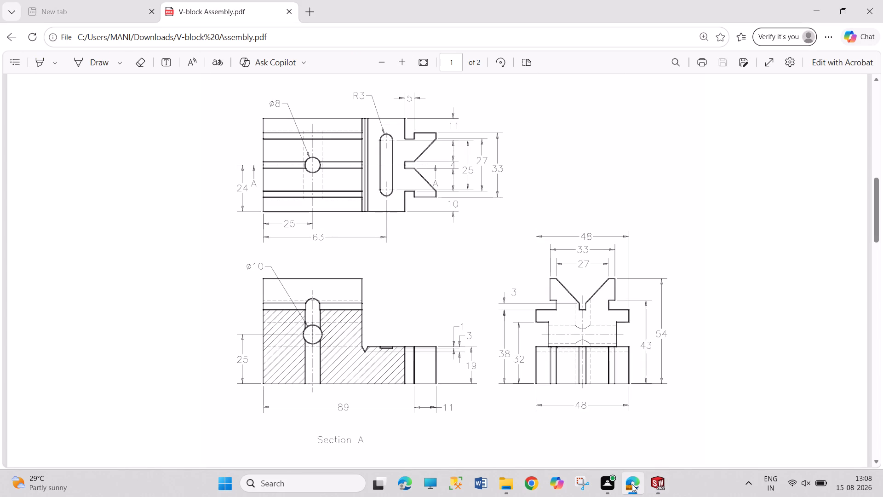
pyautogui.click(657, 484)
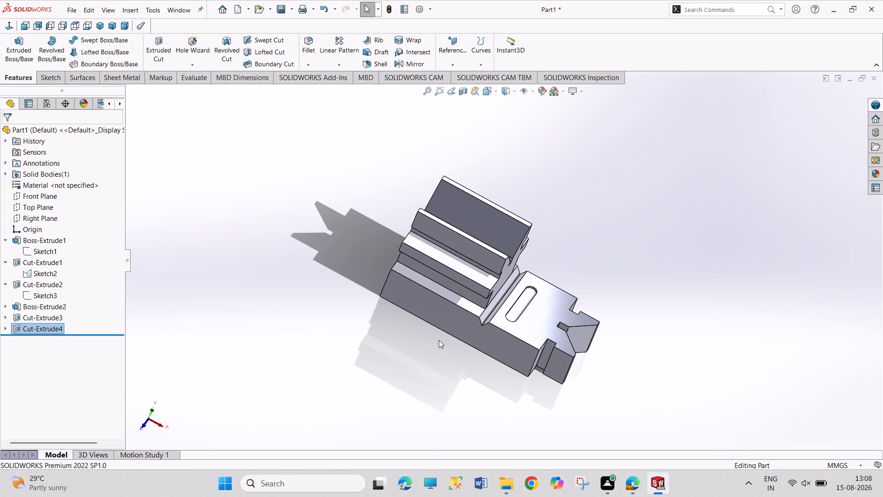
pyautogui.moveTo(421, 367); pyautogui.dragTo(458, 334, button='middle')
pyautogui.click(489, 263)
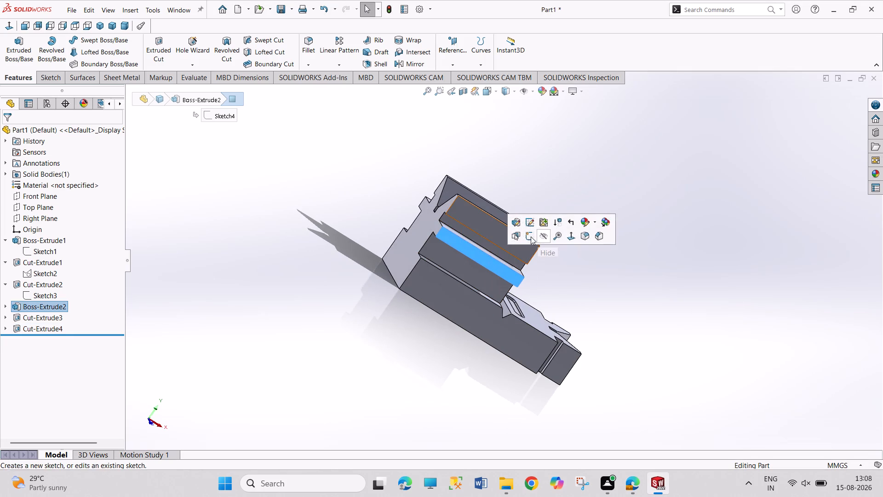
pyautogui.click(526, 237)
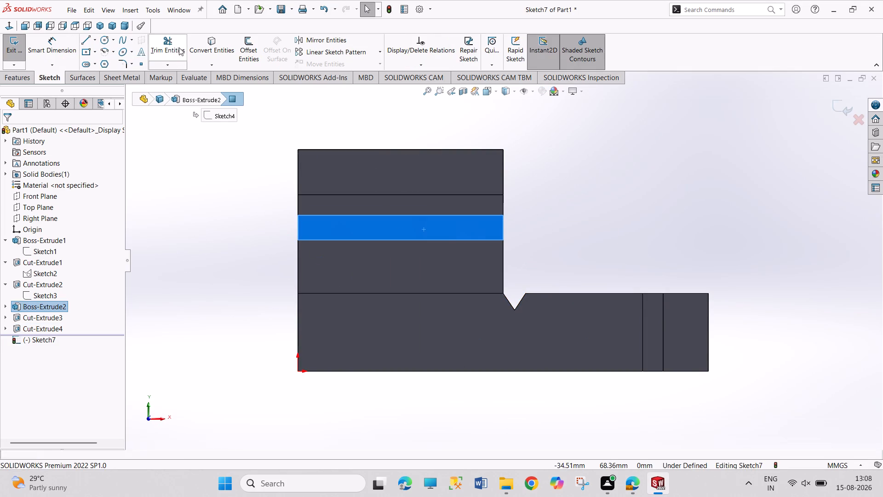
pyautogui.click(99, 42)
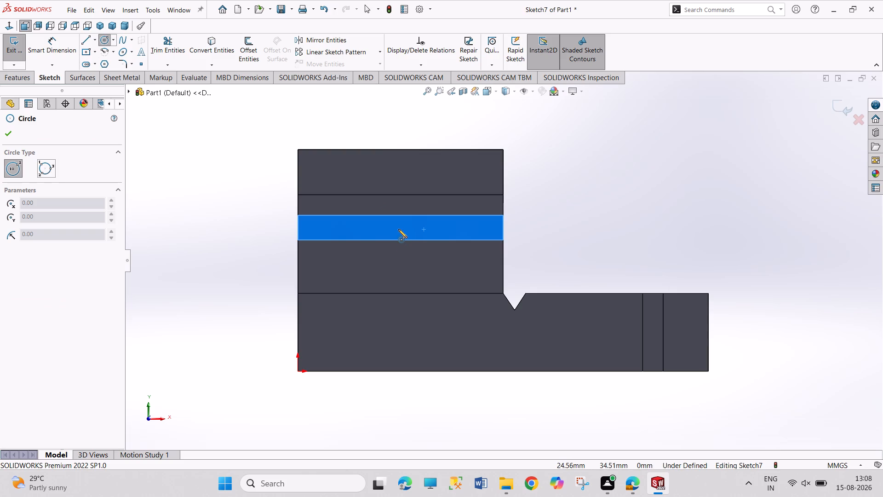
pyautogui.click(403, 229)
pyautogui.click(415, 252)
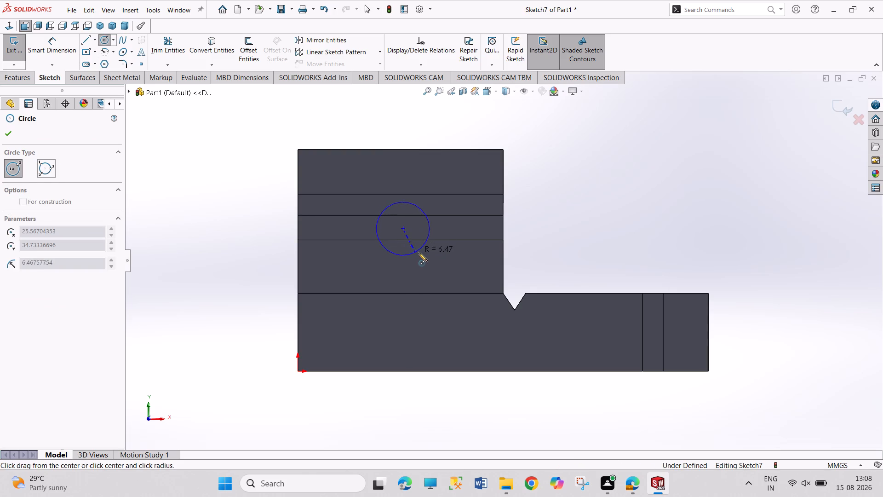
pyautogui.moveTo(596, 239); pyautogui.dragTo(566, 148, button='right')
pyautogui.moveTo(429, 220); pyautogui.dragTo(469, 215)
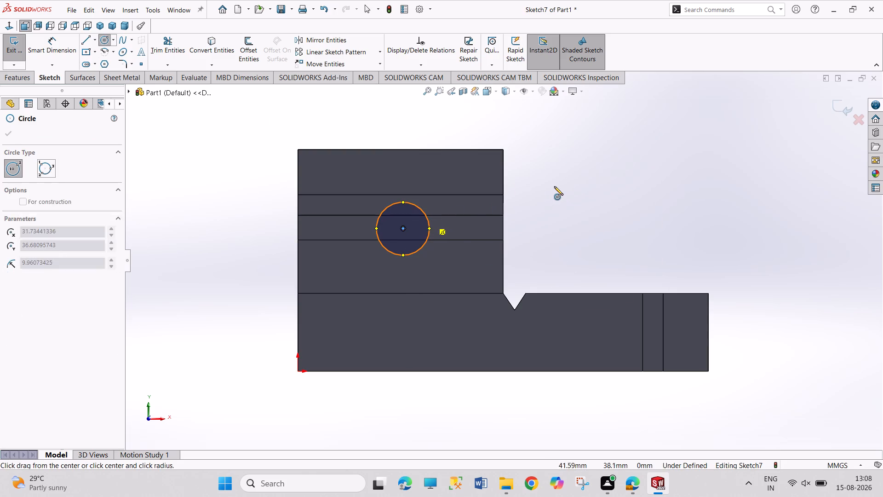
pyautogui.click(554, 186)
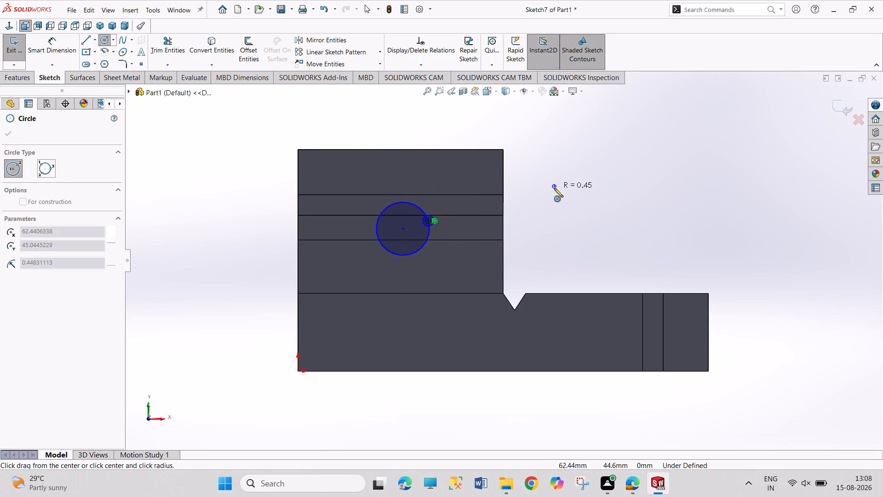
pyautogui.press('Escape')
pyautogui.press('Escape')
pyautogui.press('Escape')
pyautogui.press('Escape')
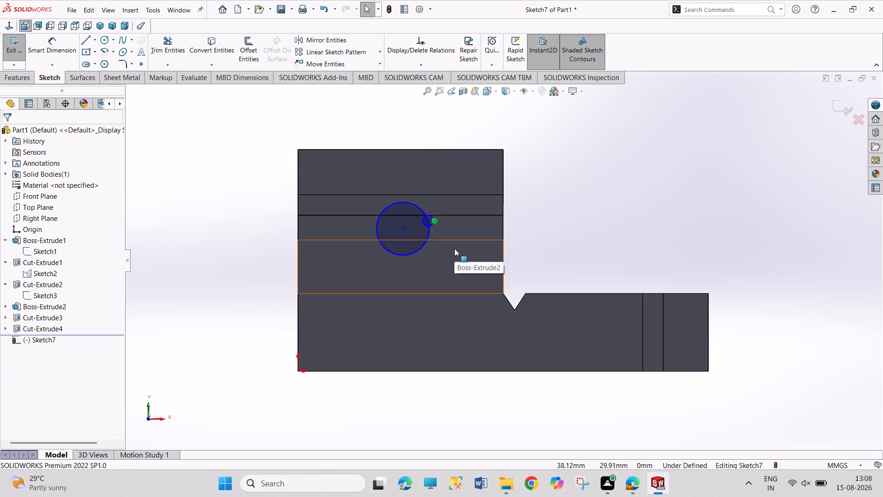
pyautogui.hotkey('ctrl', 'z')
# Dimension the circle to 10 mm diameter, with its centre 25 mm above the base block's bottom edge.
pyautogui.moveTo(566, 282); pyautogui.dragTo(567, 141, button='right')
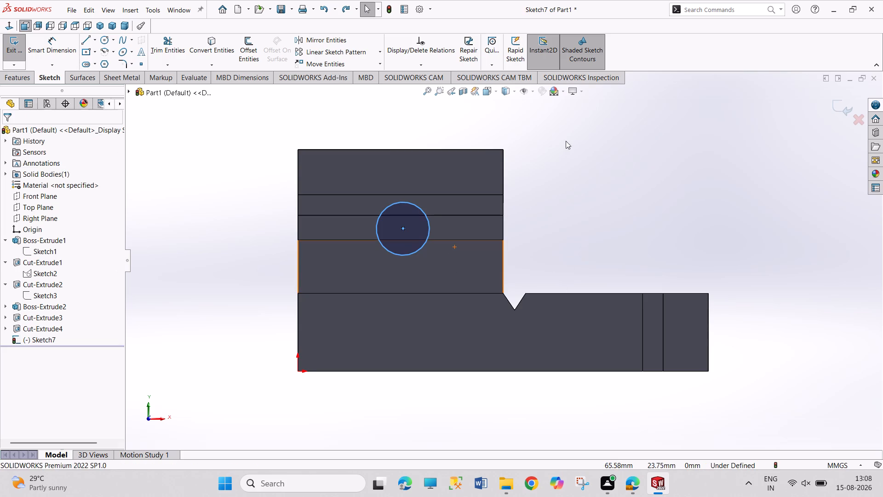
pyautogui.moveTo(430, 225); pyautogui.dragTo(472, 224)
pyautogui.click(555, 202)
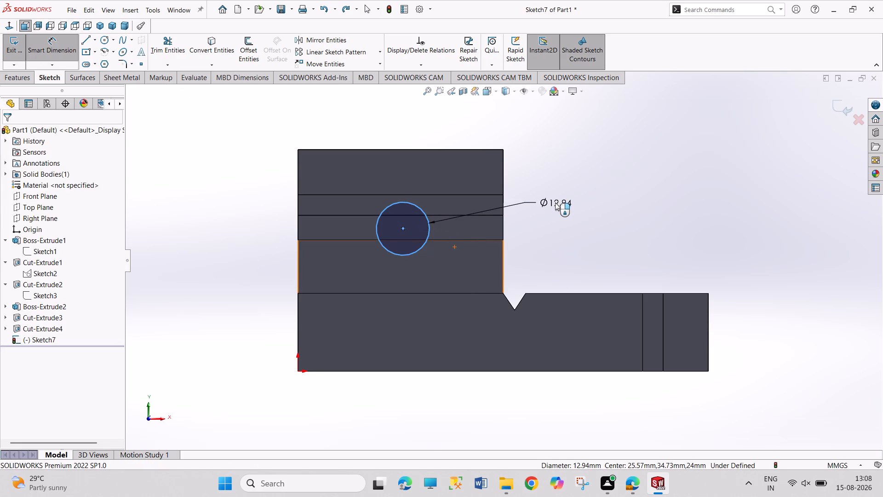
pyautogui.write('10')
pyautogui.press('Return')
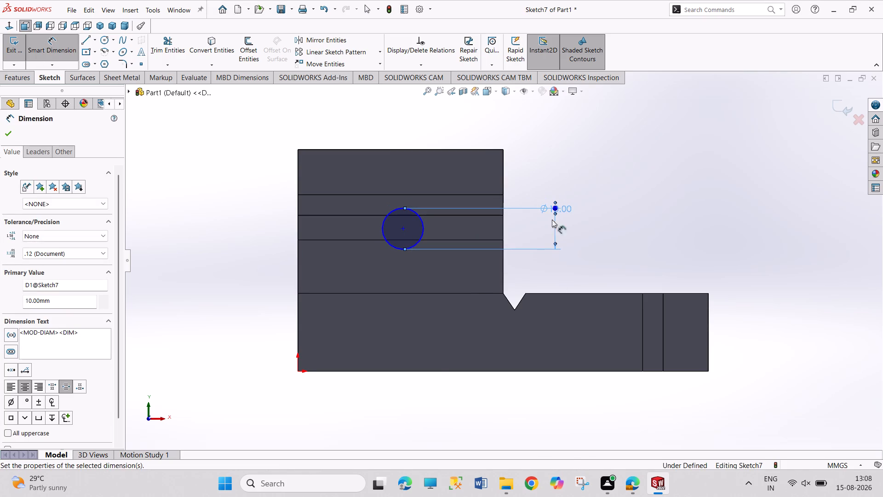
pyautogui.moveTo(419, 371); pyautogui.dragTo(420, 360)
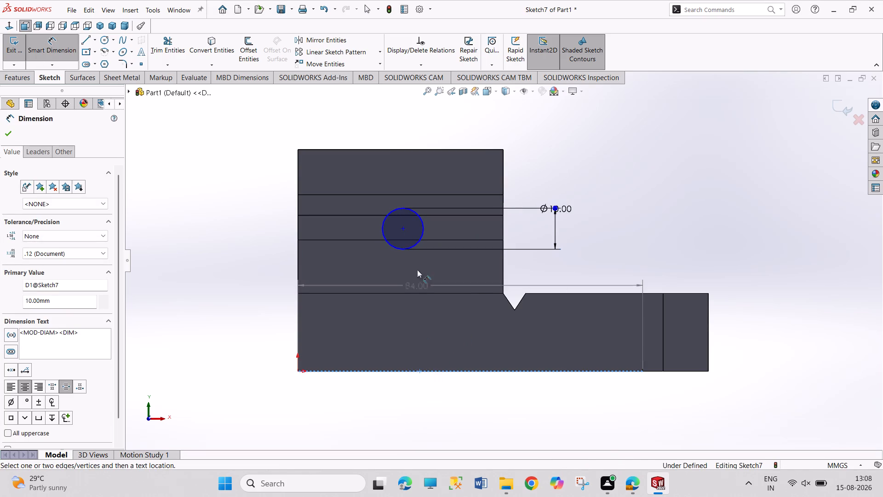
pyautogui.click(401, 229)
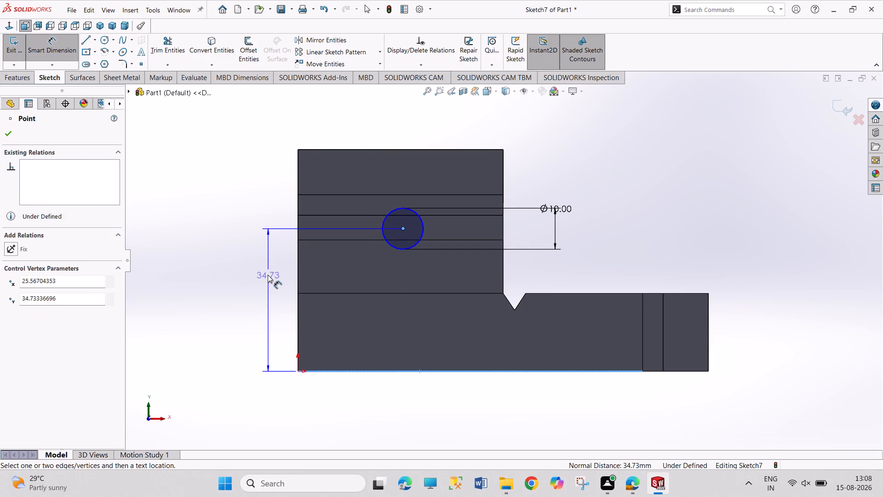
pyautogui.click(268, 275)
pyautogui.write('25')
pyautogui.press('Return')
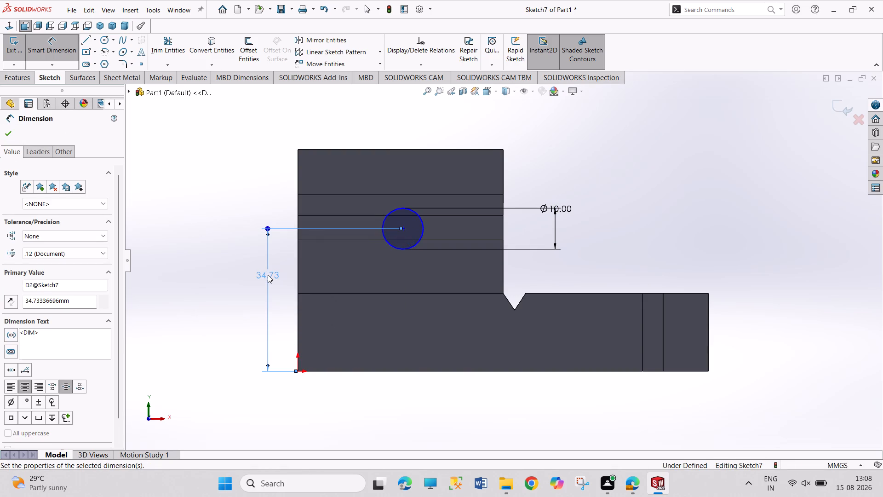
pyautogui.rightClick(211, 345)
pyautogui.click(226, 371)
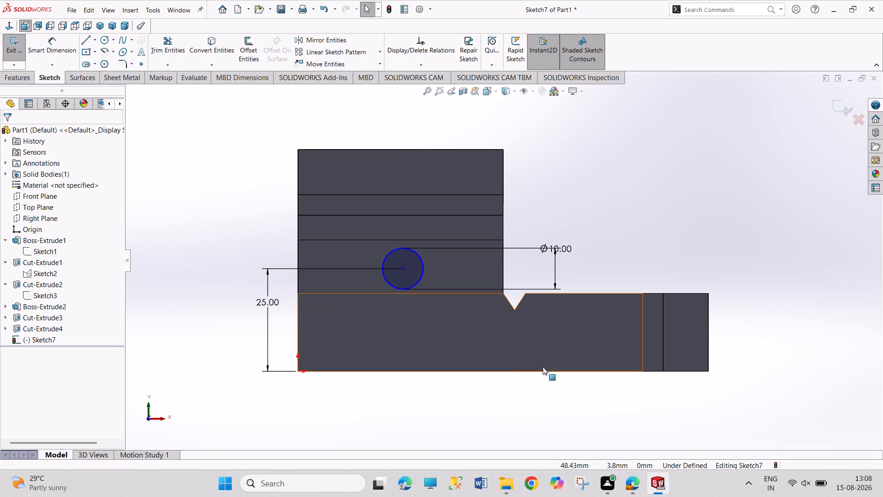
# Dimension the circle's centre 25 mm from the upper body's outer end edge and close the sketch.
pyautogui.moveTo(339, 442); pyautogui.dragTo(318, 317, button='right')
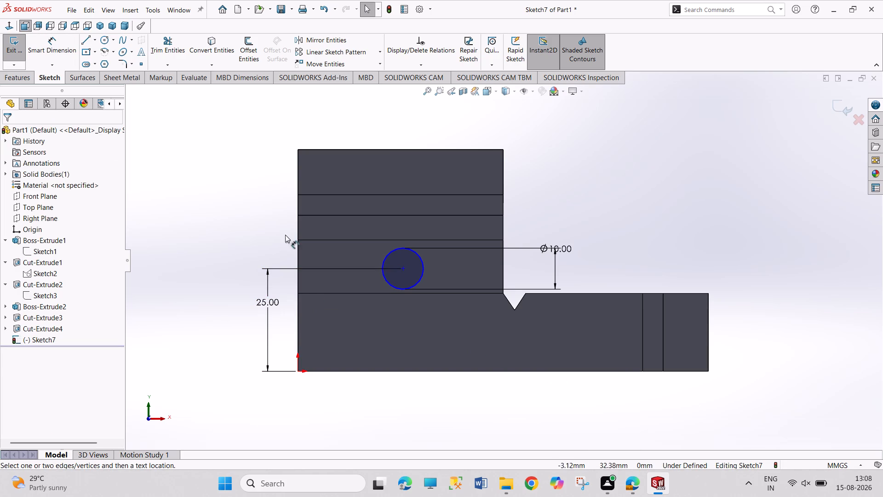
pyautogui.click(299, 254)
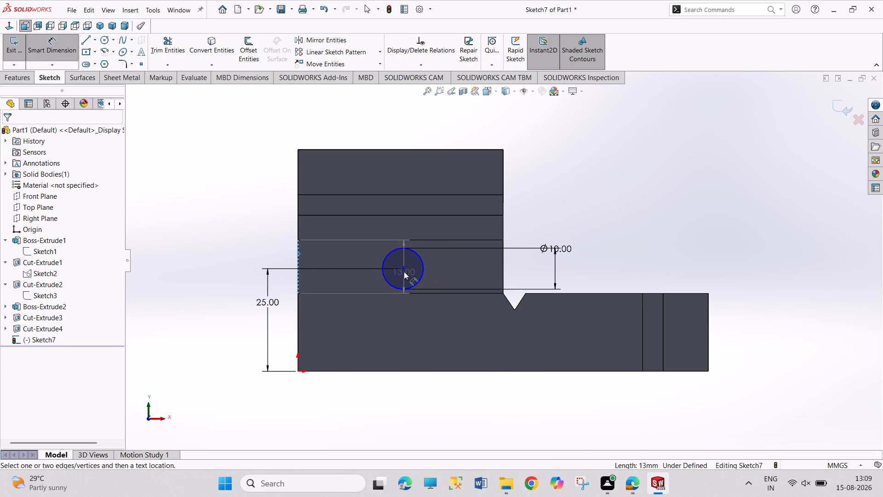
pyautogui.click(404, 270)
pyautogui.click(379, 405)
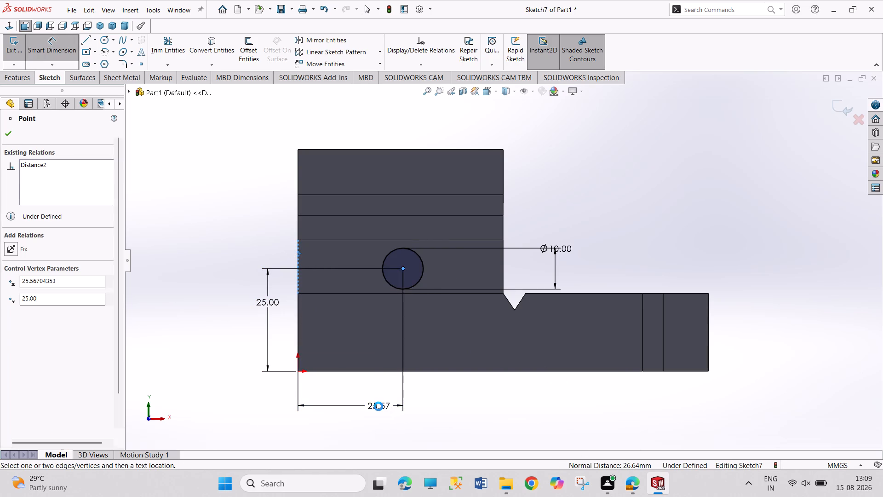
pyautogui.write('25')
pyautogui.press('Return')
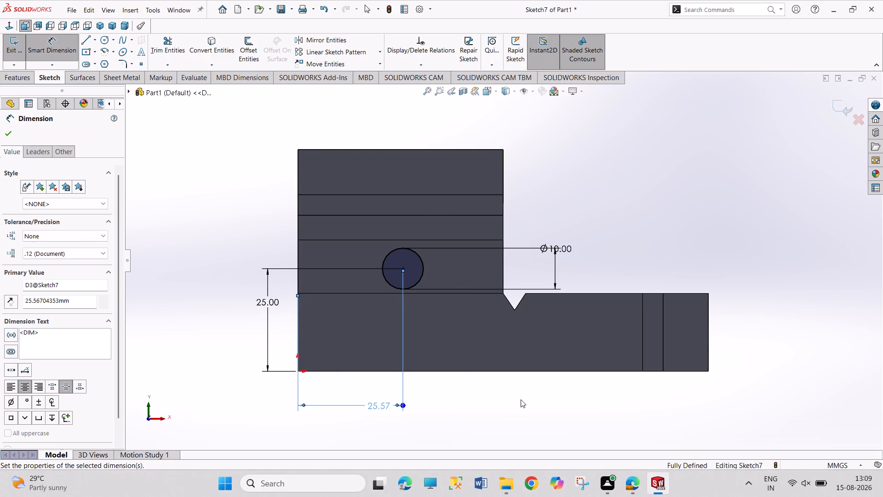
pyautogui.rightClick(521, 399)
pyautogui.click(537, 428)
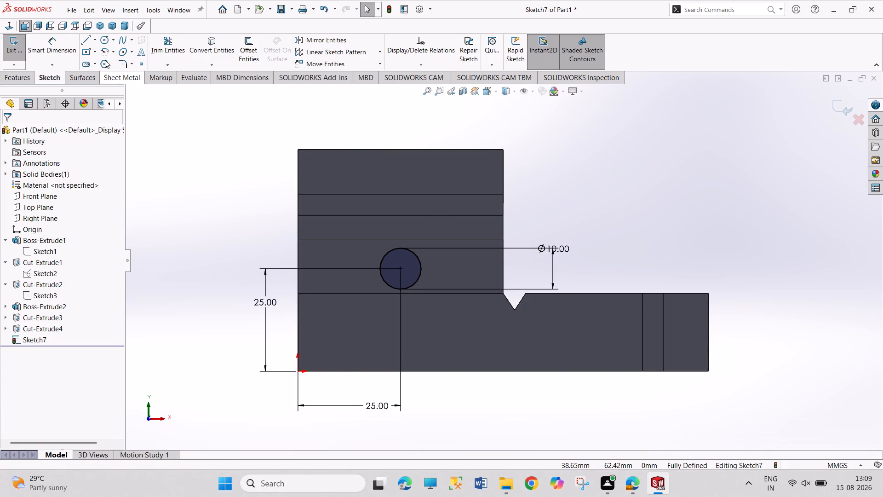
pyautogui.click(18, 43)
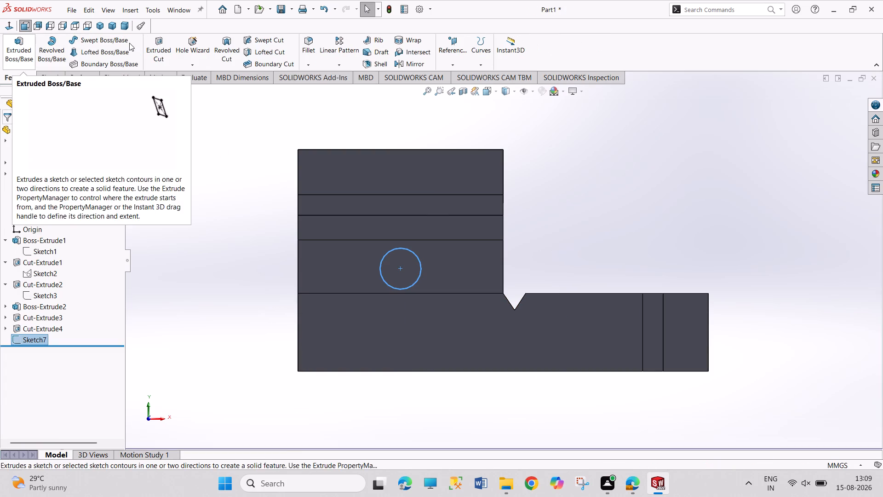
# Cut the 10 mm circle 60 mm deep (Blind) across the upper body to form the cross hole.
pyautogui.click(164, 48)
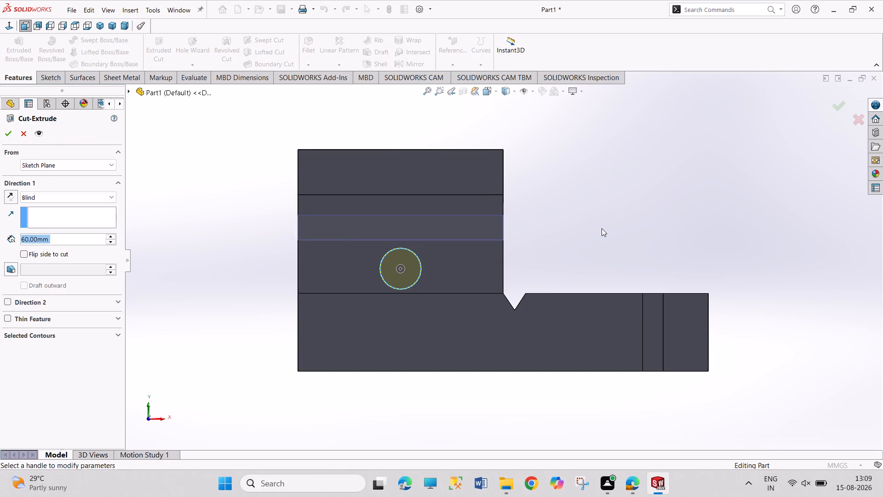
pyautogui.moveTo(602, 228); pyautogui.dragTo(570, 375, button='middle')
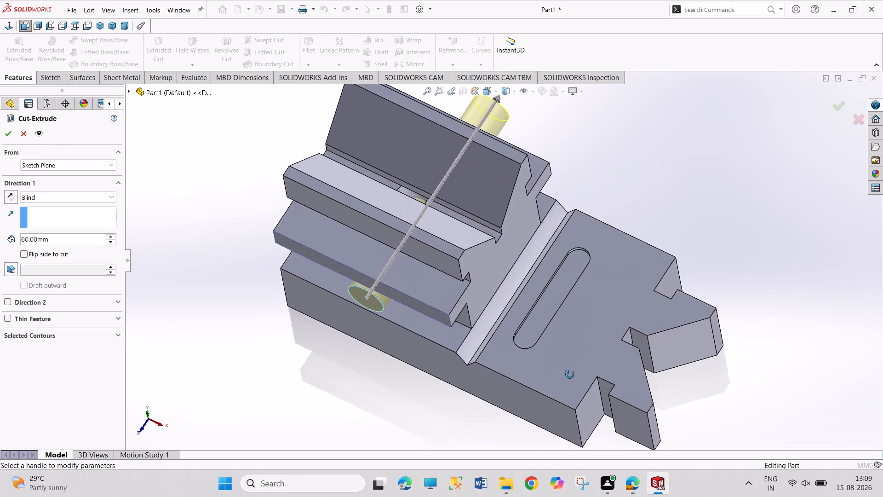
pyautogui.moveTo(570, 375); pyautogui.dragTo(577, 402, button='middle')
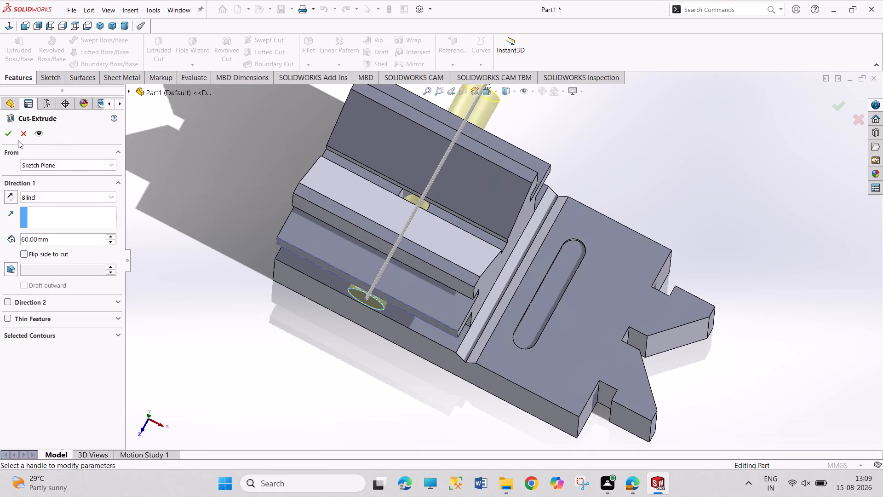
pyautogui.click(11, 135)
pyautogui.moveTo(195, 186); pyautogui.dragTo(187, 193, button='middle')
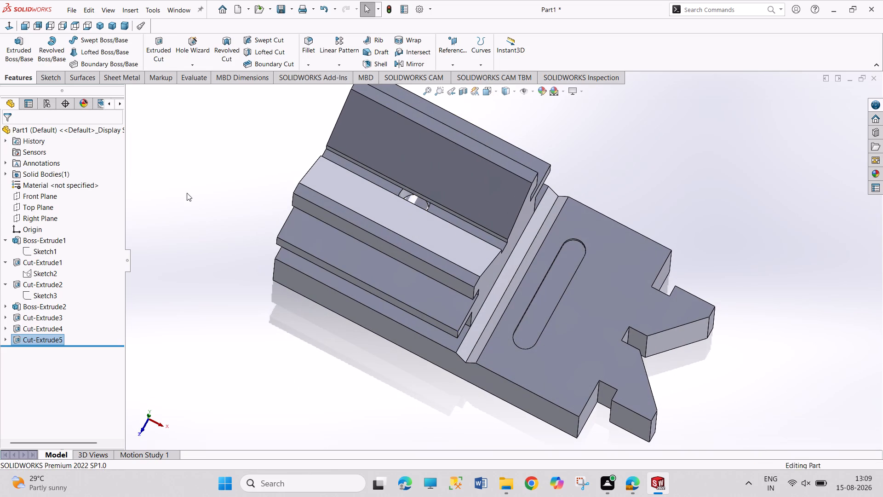
pyautogui.moveTo(187, 193); pyautogui.dragTo(200, 171, button='middle')
pyautogui.scroll(1, 200, 171)
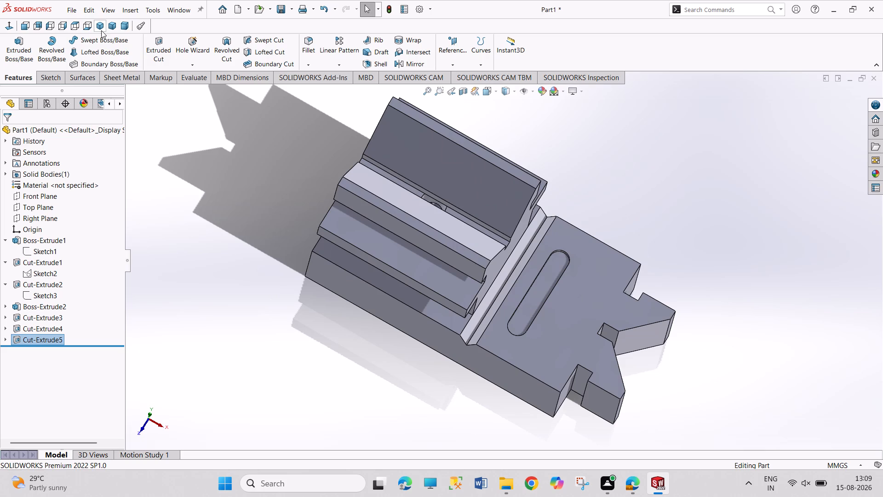
pyautogui.click(99, 28)
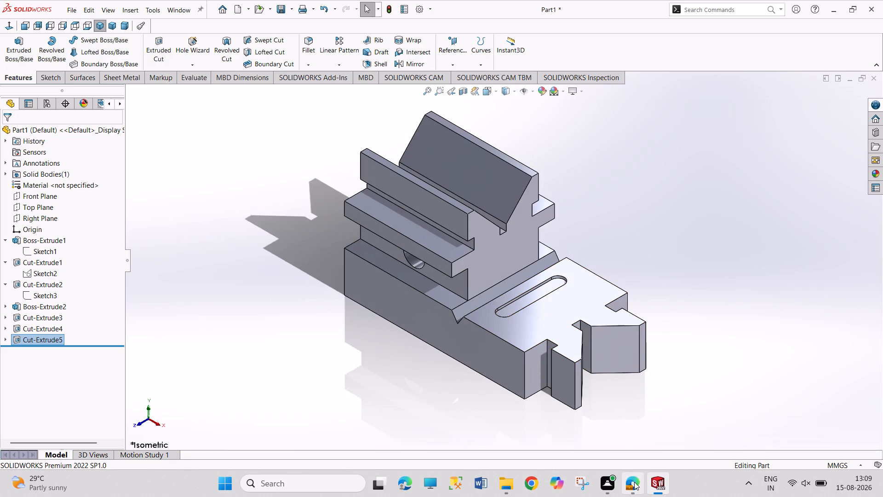
# Compare the V-block model with the assembly picture and the body's dimensioned views in the PDF in Edge.
pyautogui.click(634, 482)
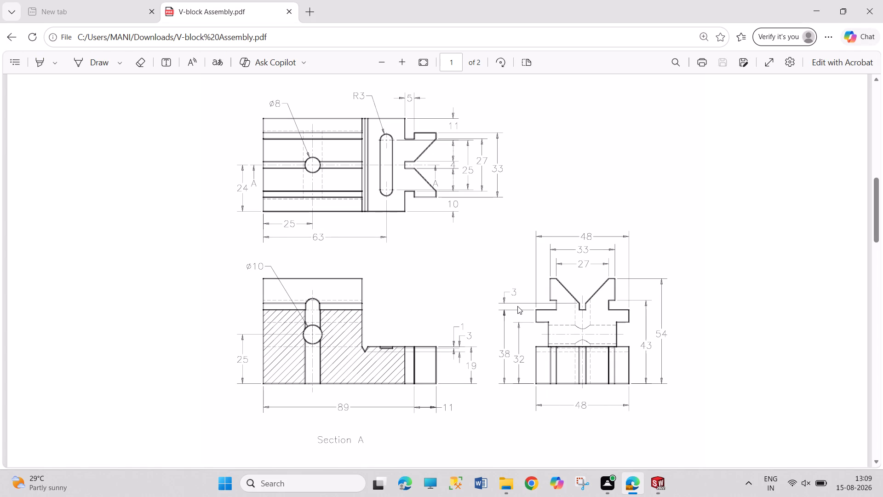
pyautogui.scroll(5, 517, 306)
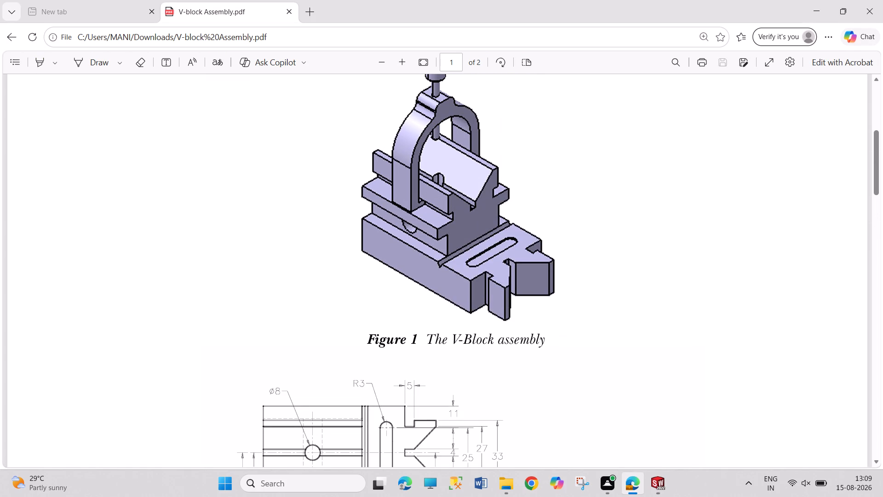
pyautogui.scroll(-2, 517, 306)
pyautogui.scroll(2, 517, 306)
pyautogui.scroll(-4, 517, 305)
pyautogui.click(650, 489)
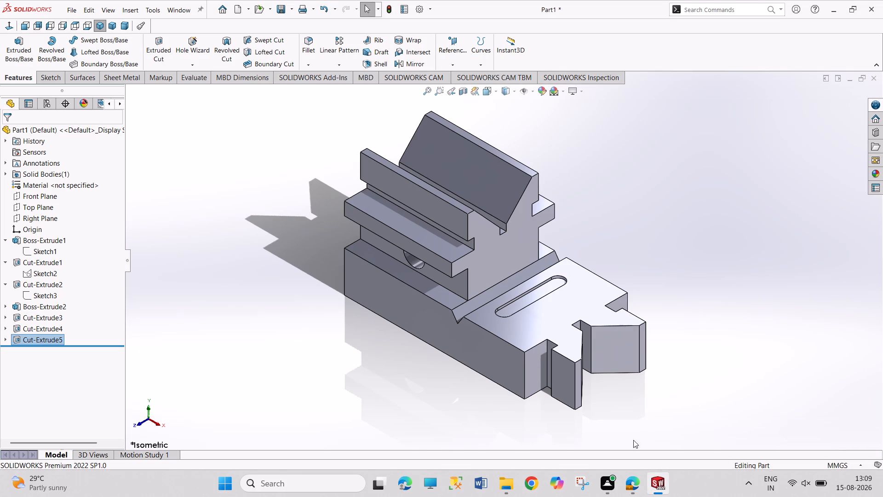
# Edit the 8 mm vertical hole's cut to use the Mid Plane end condition with a depth of 110 mm.
pyautogui.moveTo(623, 256); pyautogui.dragTo(619, 298, button='middle')
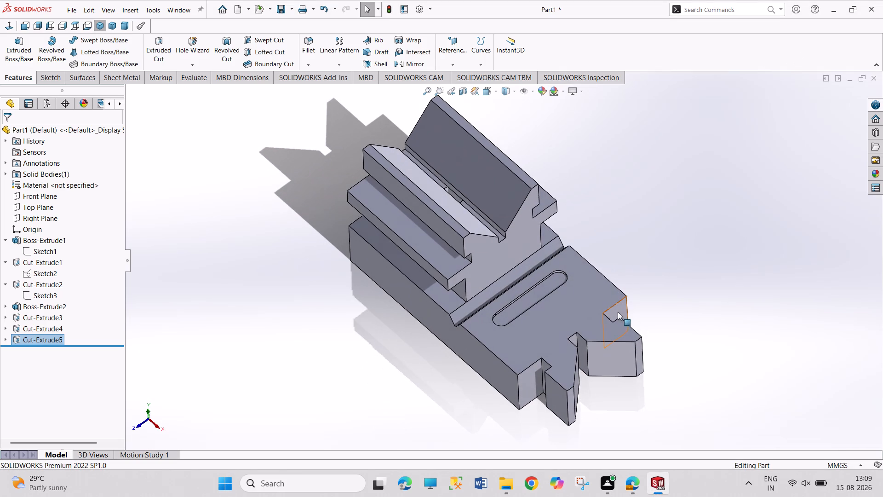
pyautogui.click(24, 326)
pyautogui.click(29, 301)
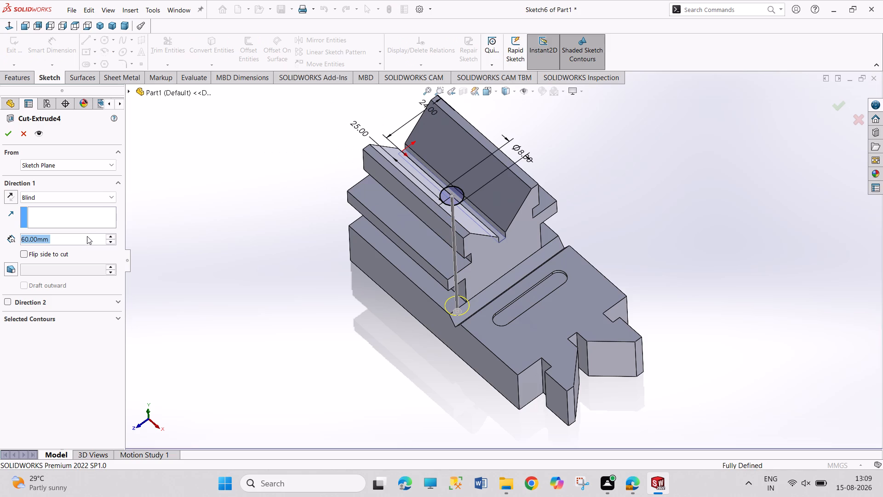
pyautogui.click(104, 199)
pyautogui.click(71, 270)
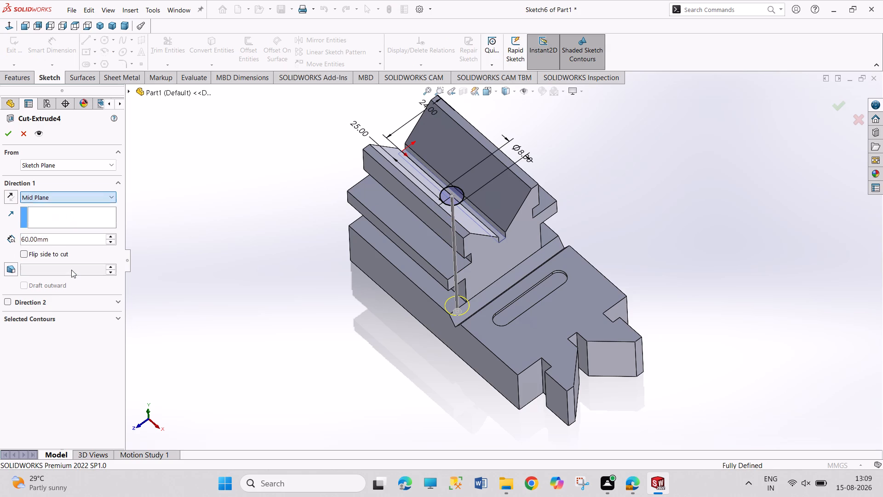
pyautogui.tripleClick(109, 234)
pyautogui.doubleClick(109, 234)
pyautogui.moveTo(236, 354); pyautogui.dragTo(268, 314, button='middle')
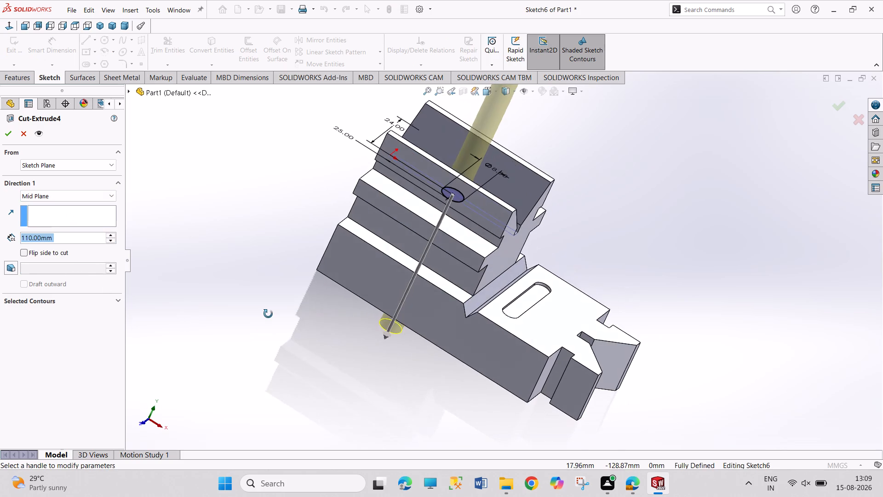
pyautogui.moveTo(268, 314); pyautogui.dragTo(271, 302, button='middle')
pyautogui.click(8, 133)
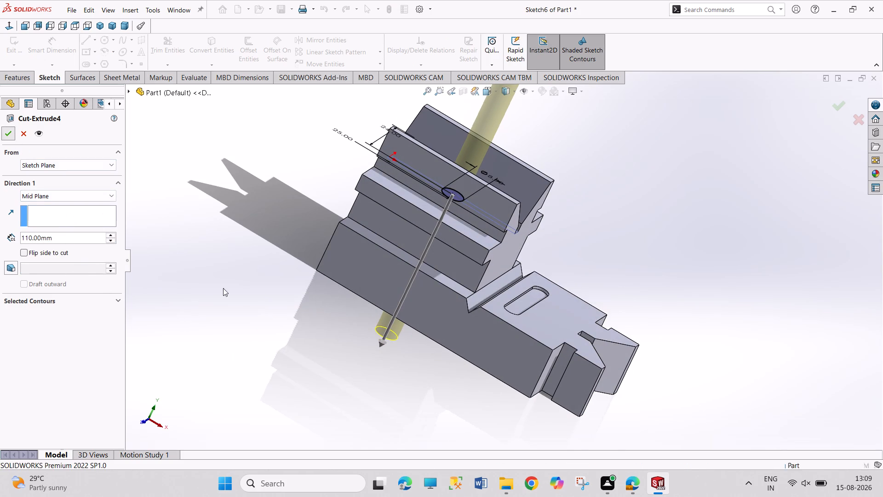
pyautogui.moveTo(291, 345); pyautogui.dragTo(232, 365, button='middle')
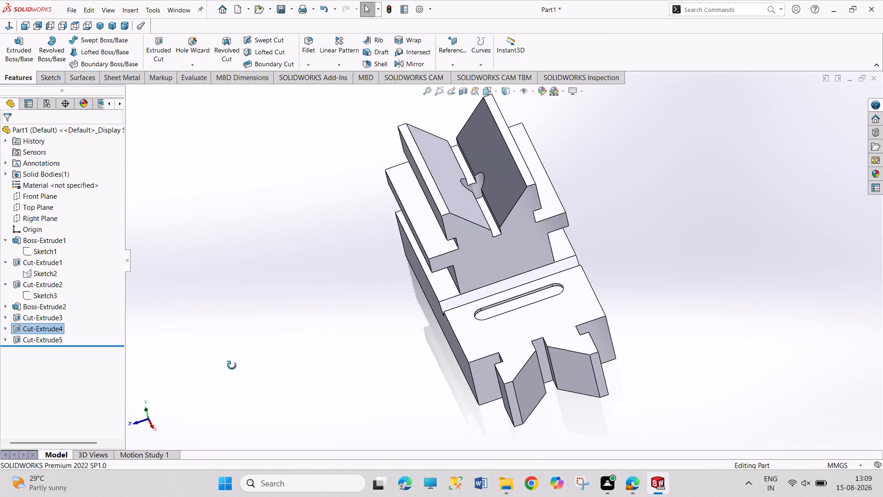
pyautogui.moveTo(232, 365); pyautogui.dragTo(303, 358, button='middle')
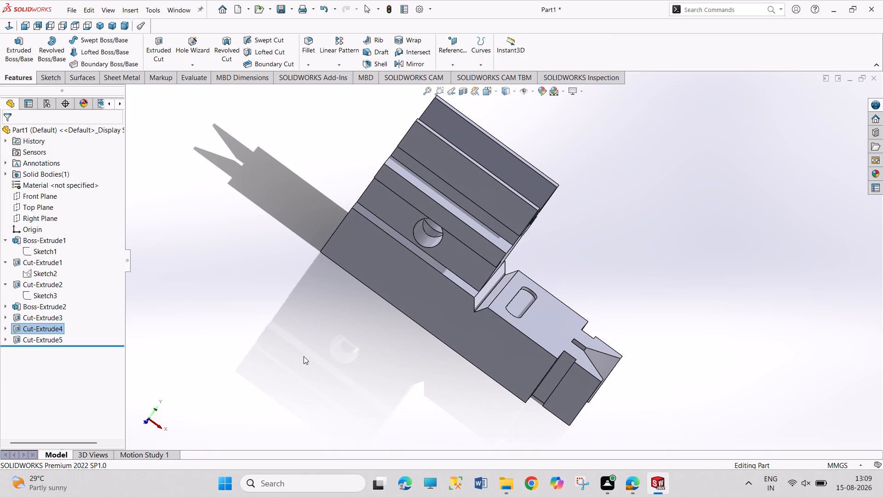
# Check the figure caption in the PDF in Edge and save the part in the FUJI folder as V BLOCK ASSEMBLY 1 BODY.
pyautogui.hotkey('ctrl', 's')
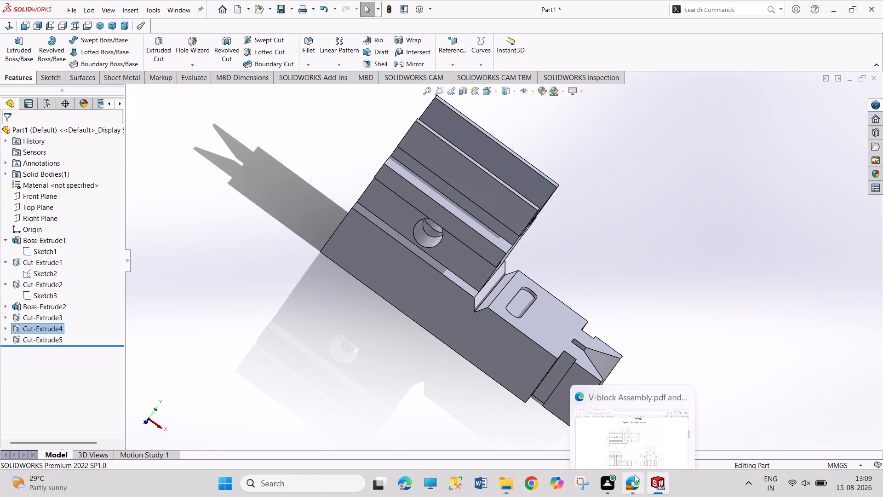
pyautogui.click(627, 431)
pyautogui.scroll(1, 556, 370)
pyautogui.scroll(-2, 556, 370)
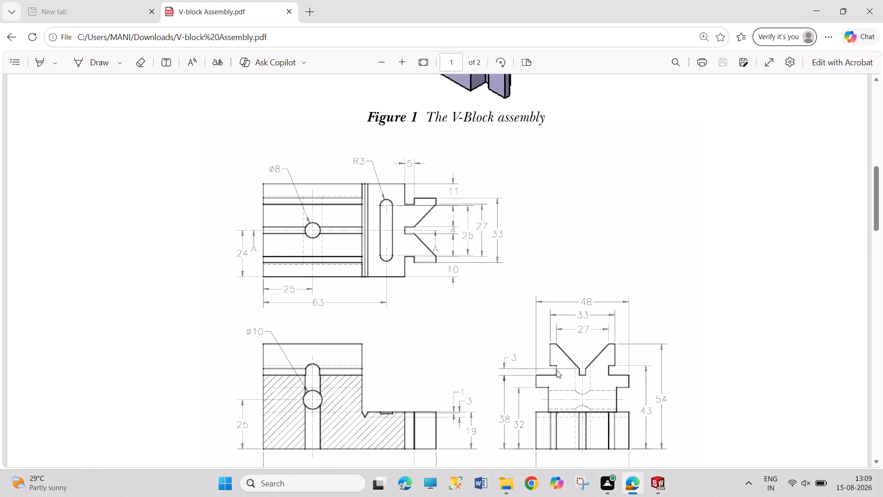
pyautogui.scroll(-2, 556, 370)
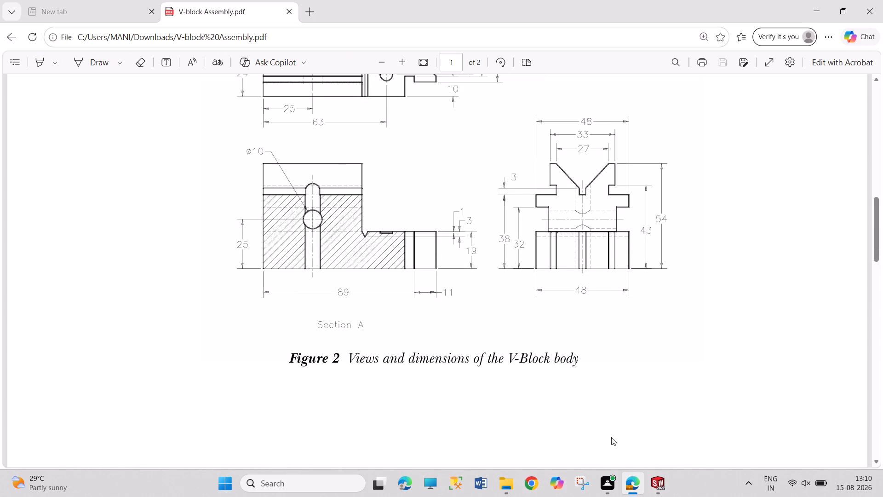
pyautogui.click(647, 471)
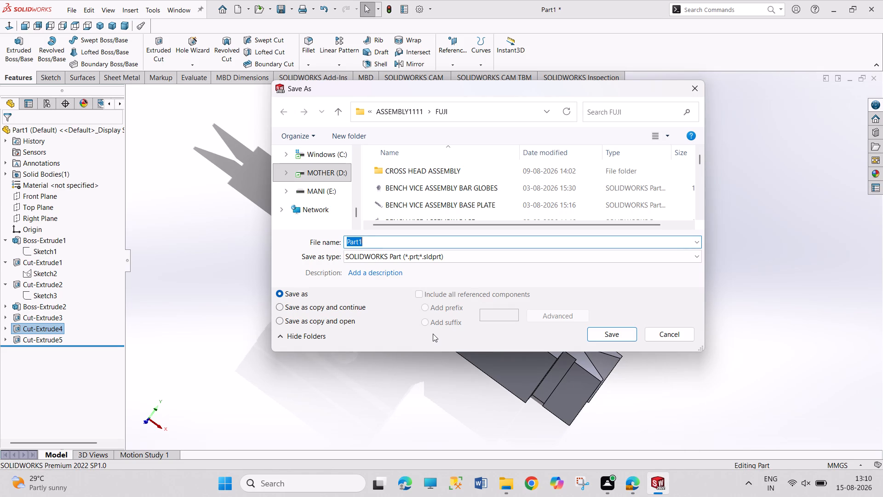
pyautogui.write('V B')
pyautogui.write('LOCK ASSEMBLY 1 BO')
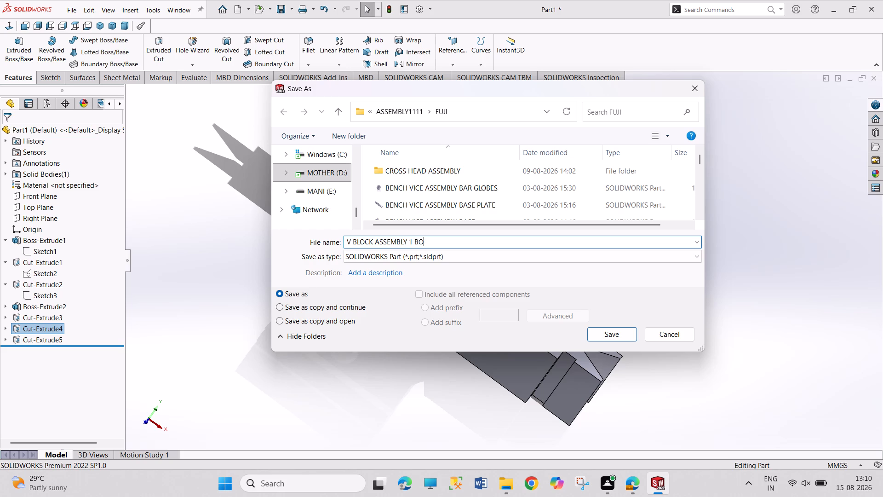
pyautogui.write('DY')
pyautogui.press('Return')
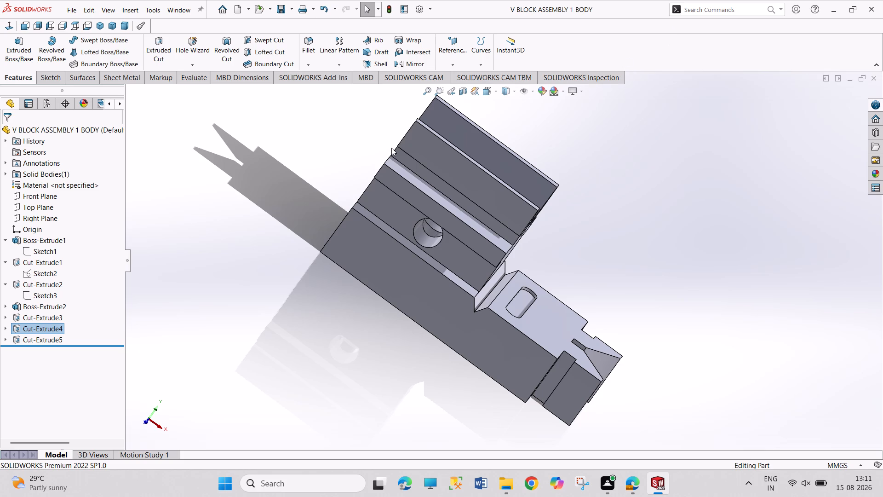
# Create a new part document.
pyautogui.hotkey('ctrl', 'n')
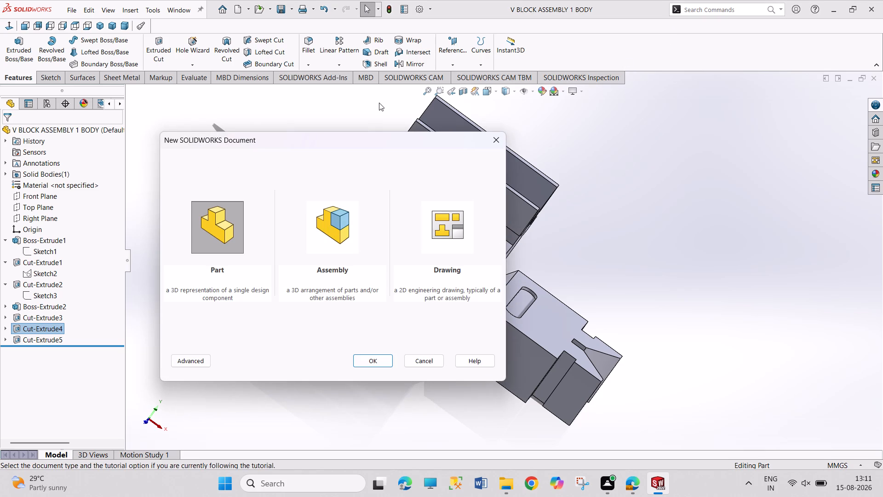
pyautogui.press('Return')
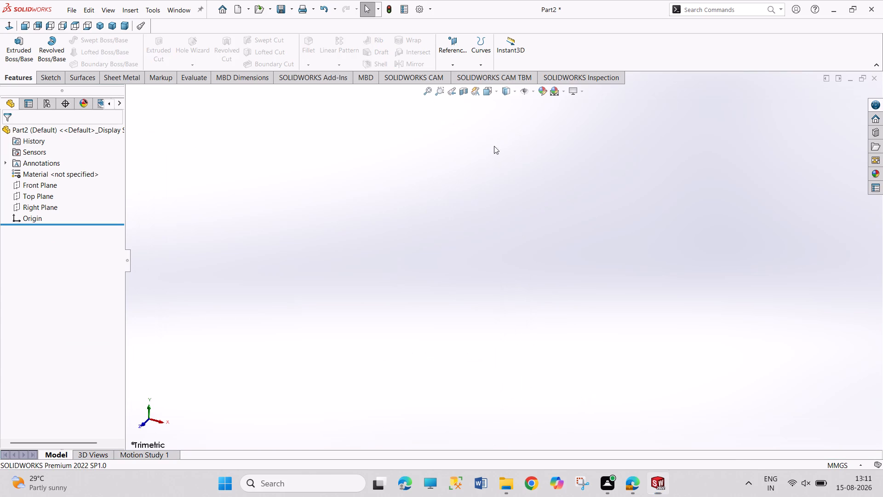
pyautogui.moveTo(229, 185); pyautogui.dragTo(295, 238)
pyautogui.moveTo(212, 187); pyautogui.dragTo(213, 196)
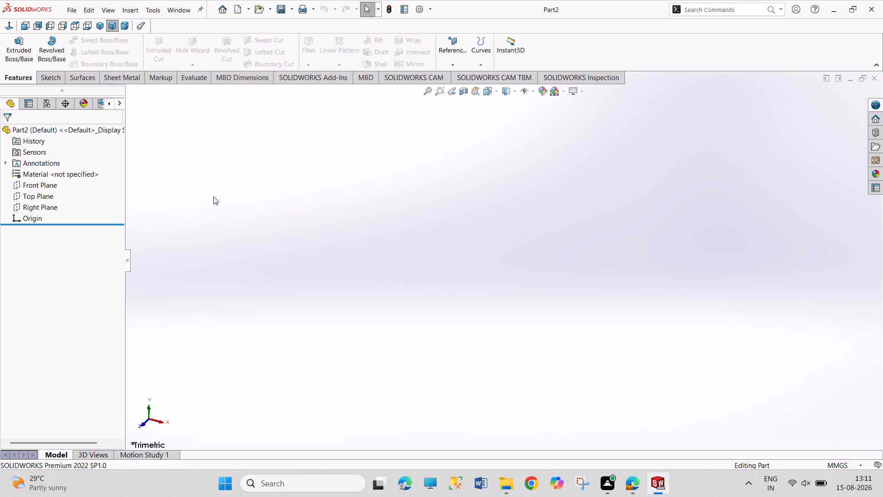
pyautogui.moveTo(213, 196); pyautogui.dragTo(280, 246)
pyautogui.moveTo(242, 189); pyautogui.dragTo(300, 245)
# Start a new sketch on the Right Plane.
pyautogui.click(56, 77)
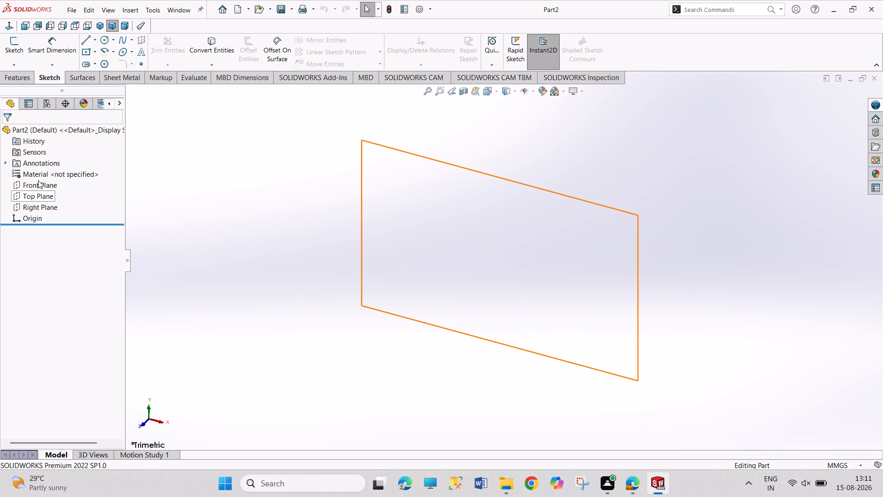
pyautogui.click(40, 206)
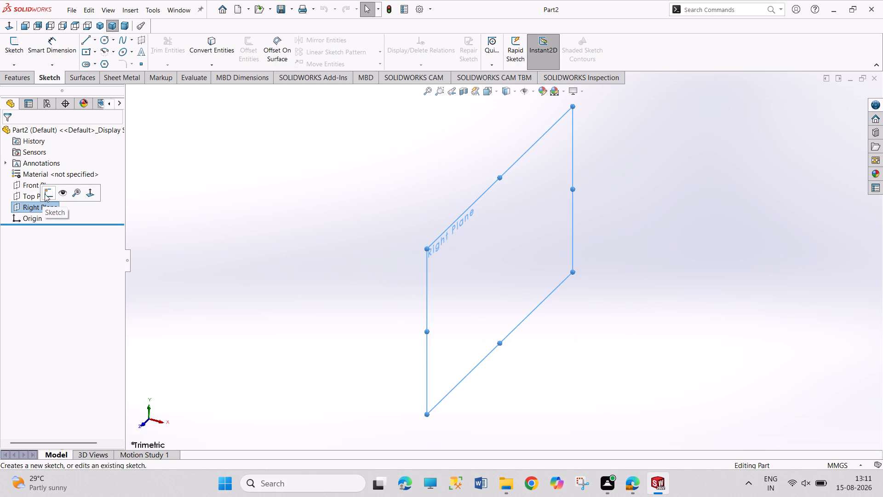
pyautogui.click(46, 194)
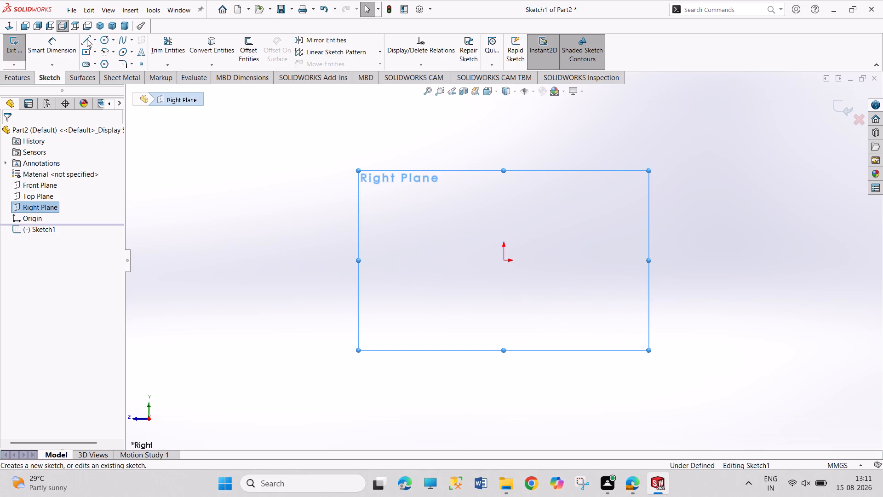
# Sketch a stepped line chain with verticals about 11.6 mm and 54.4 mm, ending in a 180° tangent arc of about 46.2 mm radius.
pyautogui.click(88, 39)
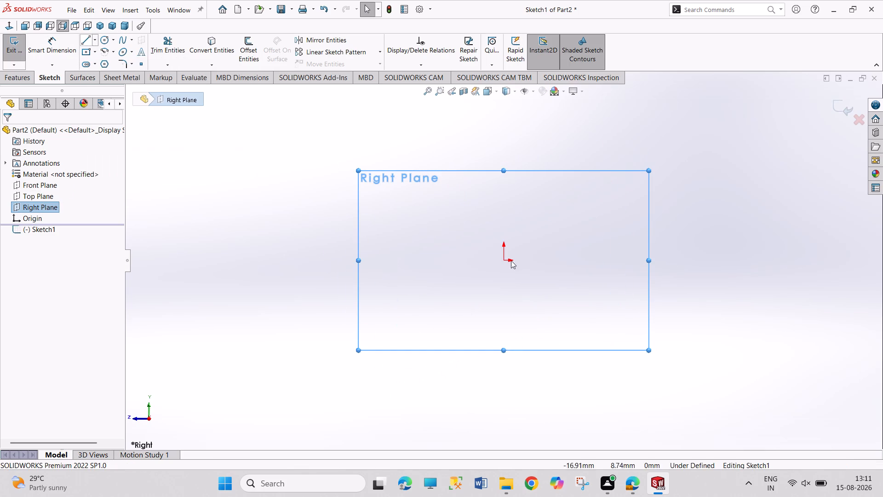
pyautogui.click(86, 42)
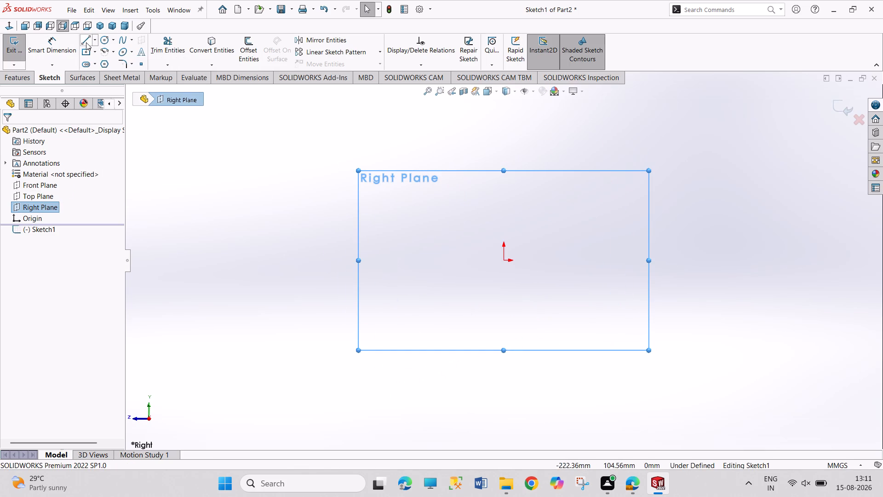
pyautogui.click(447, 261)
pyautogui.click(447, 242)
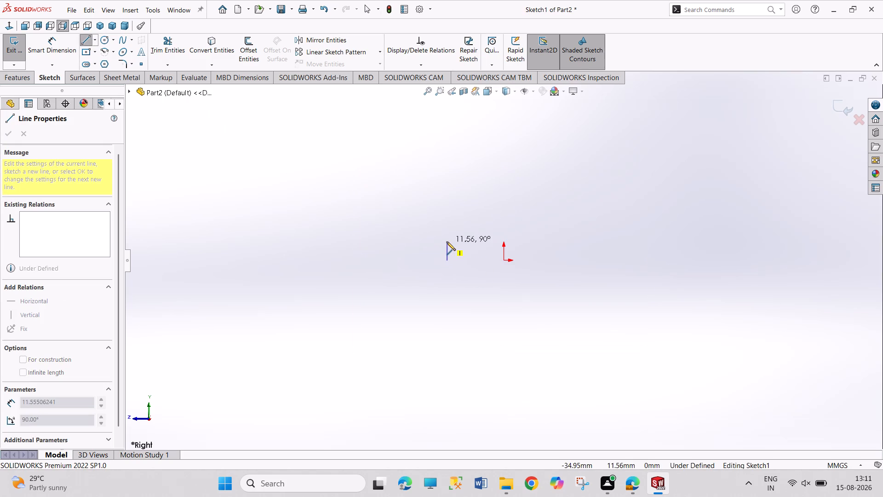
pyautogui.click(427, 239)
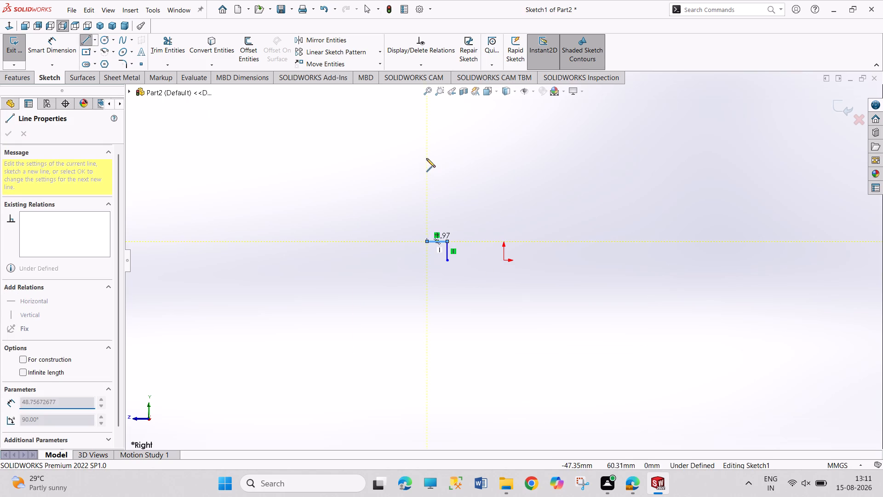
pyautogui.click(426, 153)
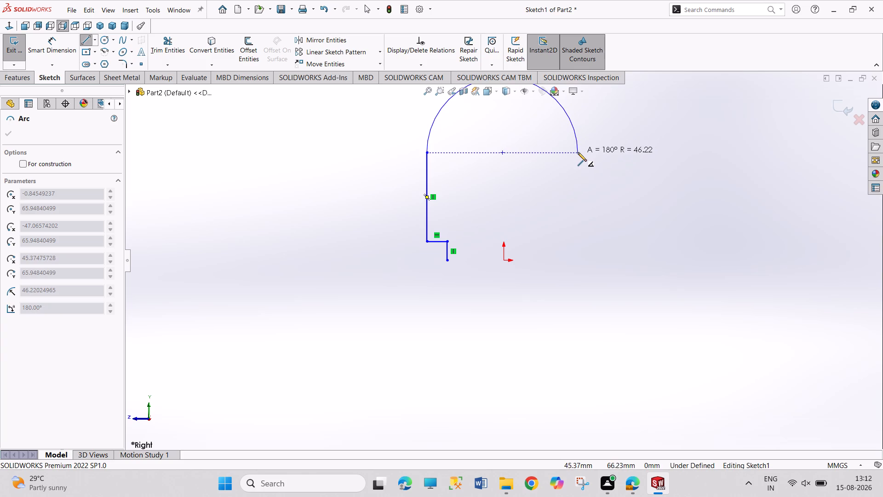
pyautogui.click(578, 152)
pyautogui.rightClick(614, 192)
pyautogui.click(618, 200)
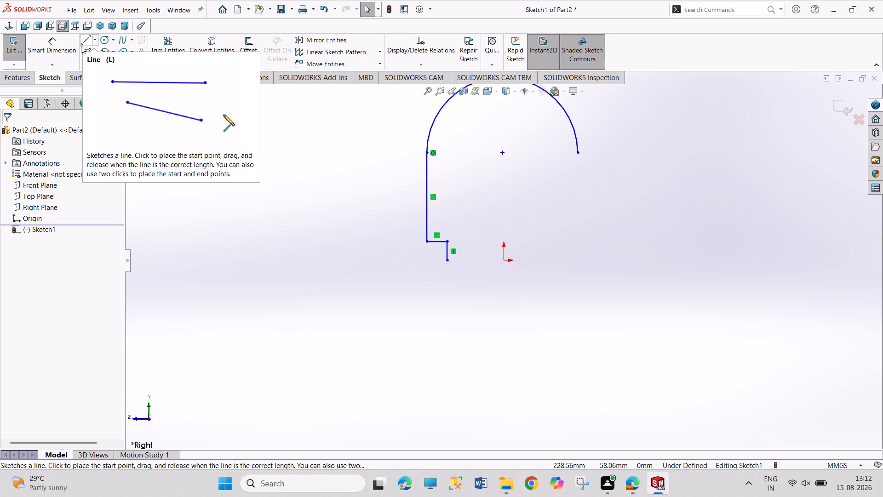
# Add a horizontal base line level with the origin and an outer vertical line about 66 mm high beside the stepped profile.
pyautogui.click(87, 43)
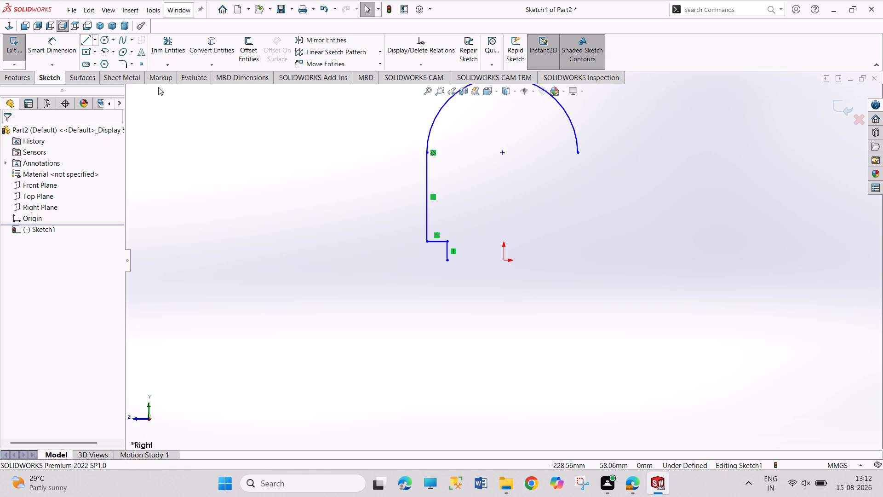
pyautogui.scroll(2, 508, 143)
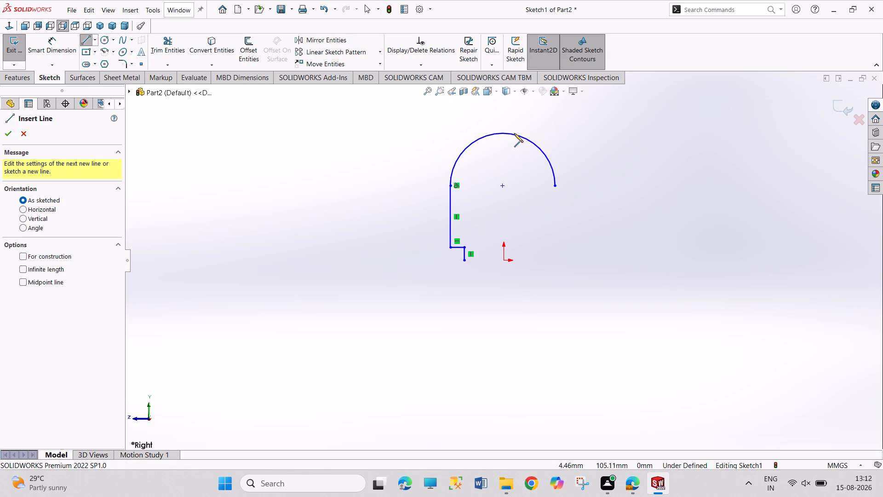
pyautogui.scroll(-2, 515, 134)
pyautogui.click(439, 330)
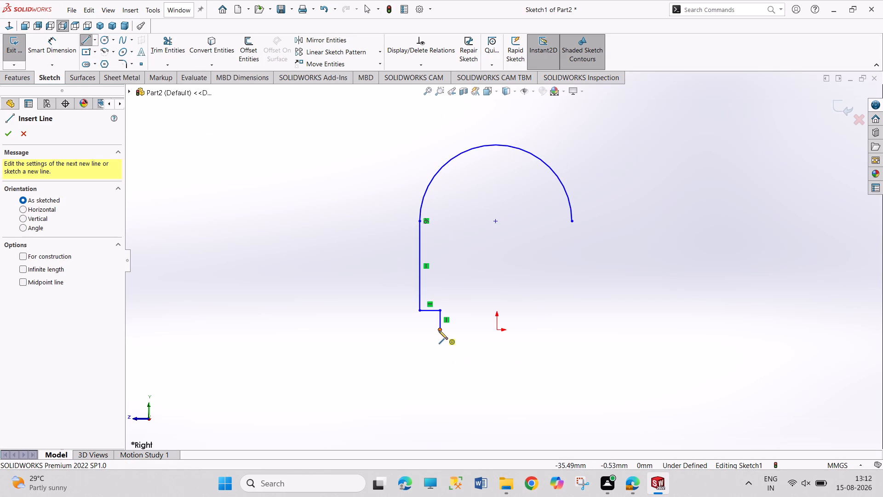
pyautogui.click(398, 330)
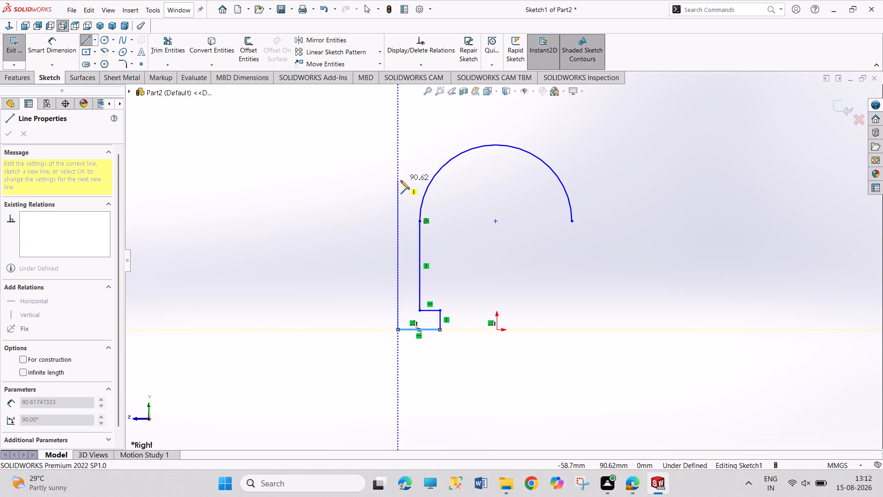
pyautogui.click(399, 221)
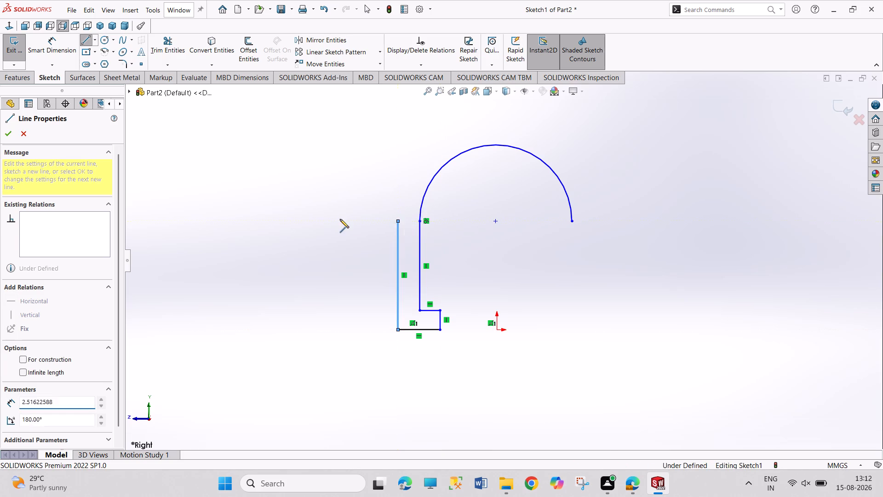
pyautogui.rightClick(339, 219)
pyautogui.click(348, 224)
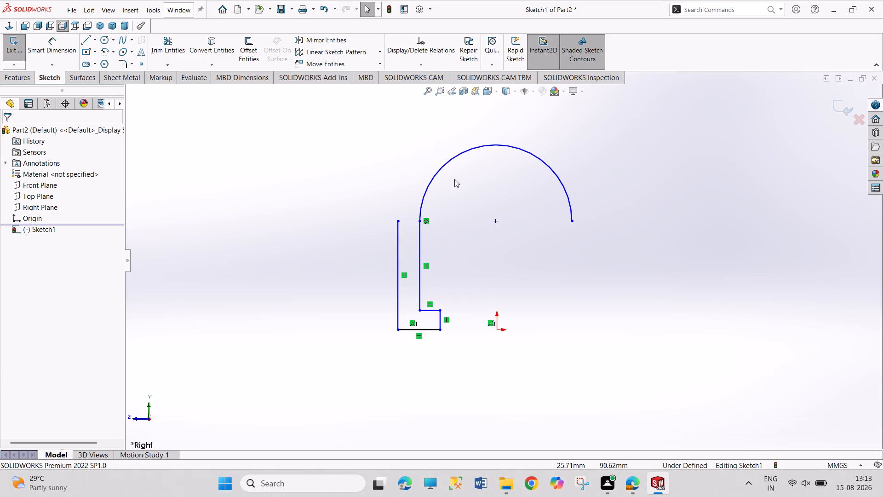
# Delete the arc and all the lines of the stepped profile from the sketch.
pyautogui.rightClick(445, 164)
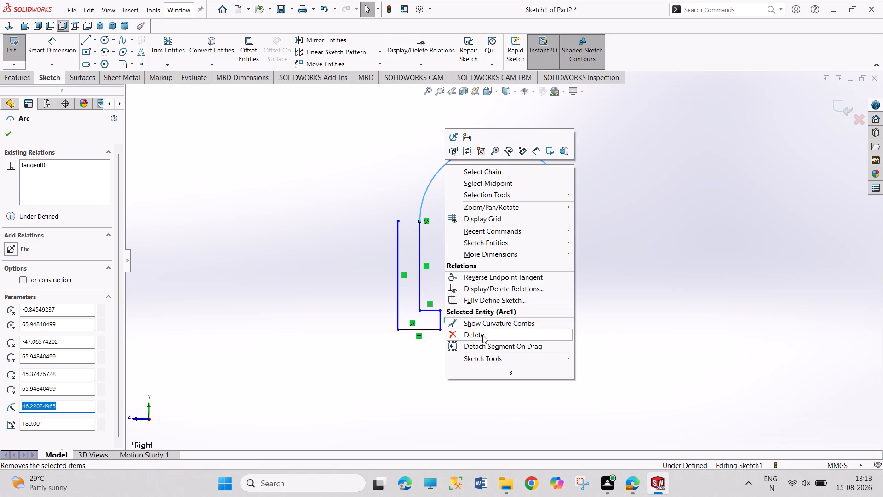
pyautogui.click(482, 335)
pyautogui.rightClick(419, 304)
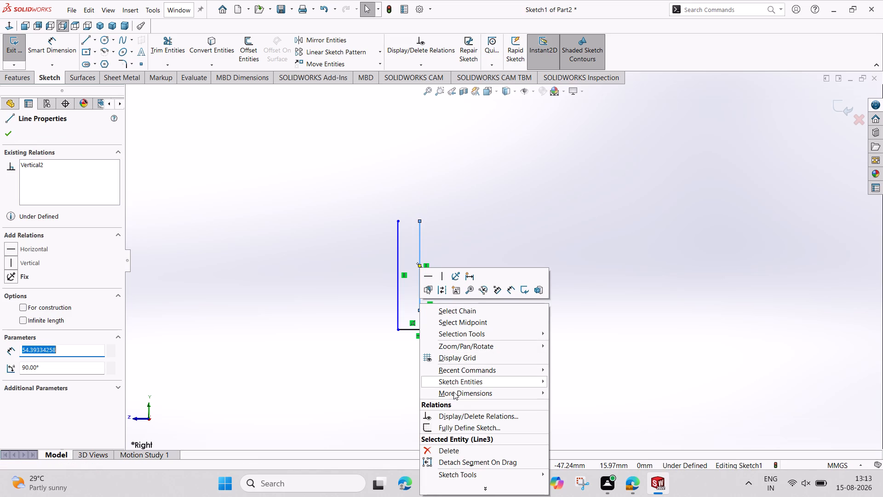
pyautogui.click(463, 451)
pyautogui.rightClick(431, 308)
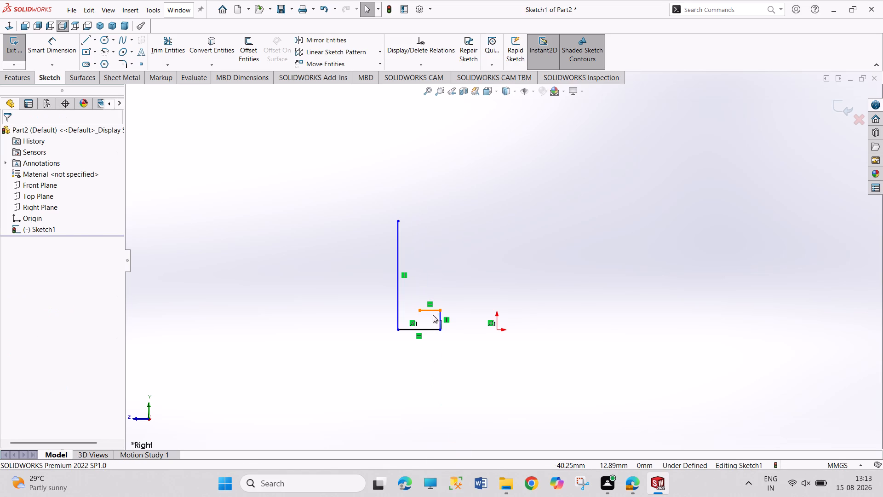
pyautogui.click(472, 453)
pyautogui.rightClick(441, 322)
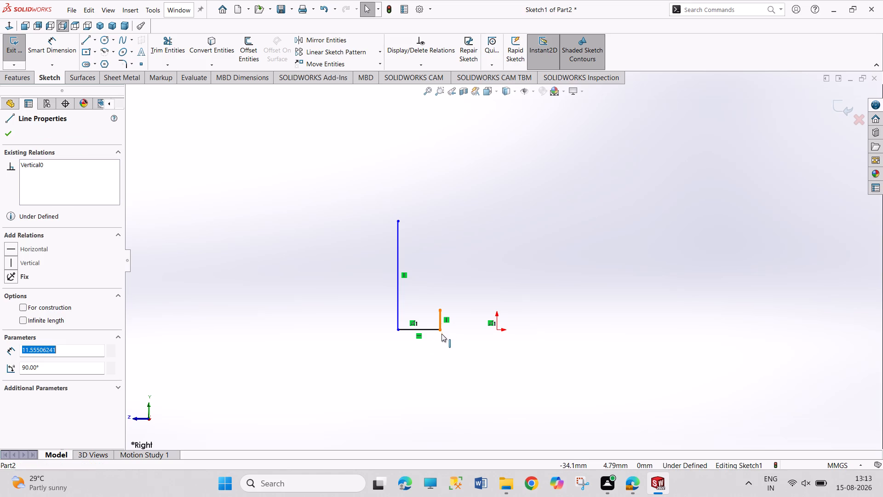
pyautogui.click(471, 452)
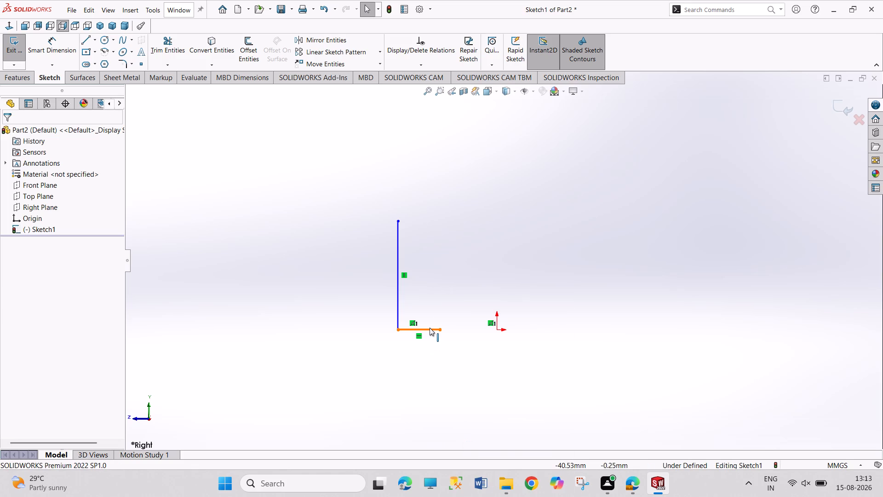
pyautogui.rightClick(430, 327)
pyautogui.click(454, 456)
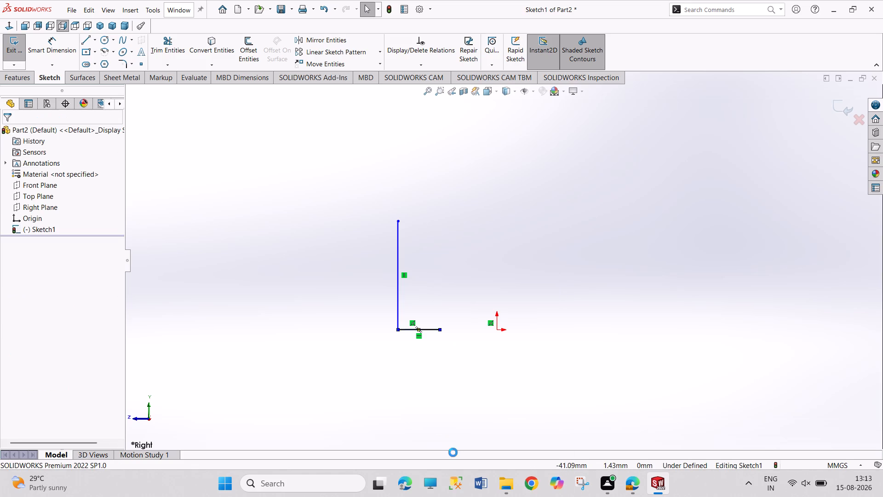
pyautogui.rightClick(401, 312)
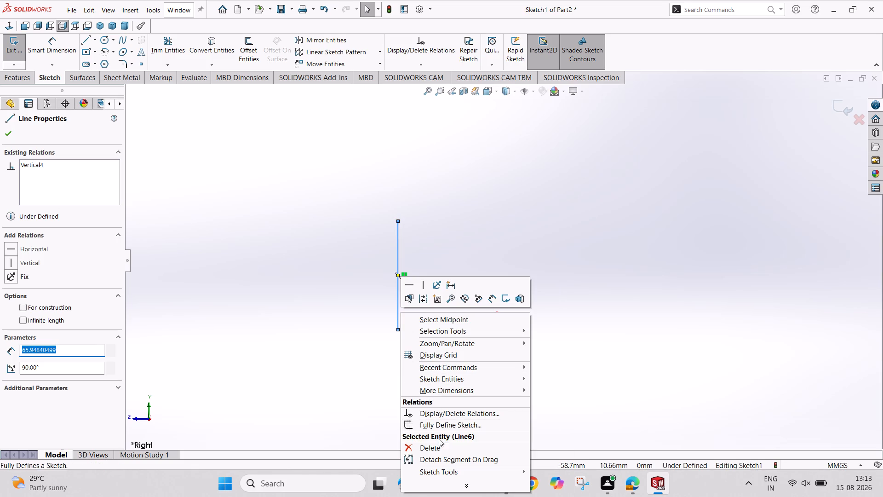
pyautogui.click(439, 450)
# Sketch an open arch with two vertical legs about 70 mm high joined by a 180° tangent arc of about 54 mm radius.
pyautogui.click(82, 43)
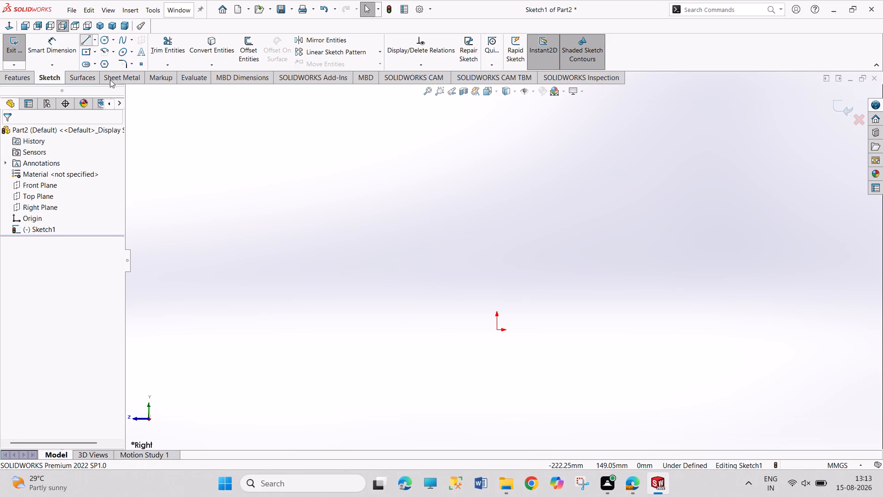
pyautogui.click(399, 328)
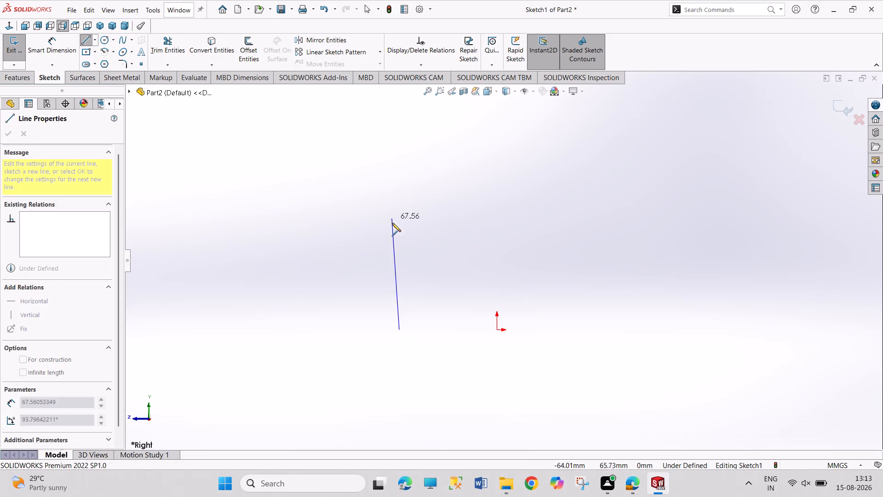
pyautogui.click(399, 214)
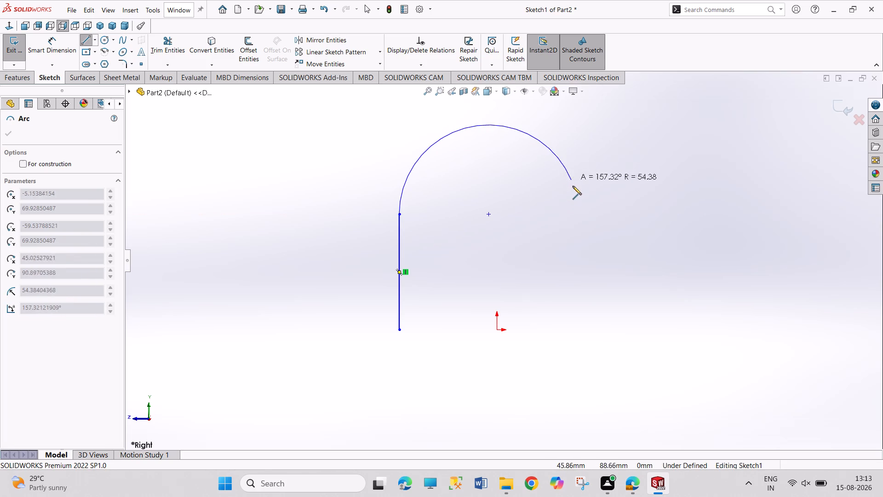
pyautogui.click(578, 215)
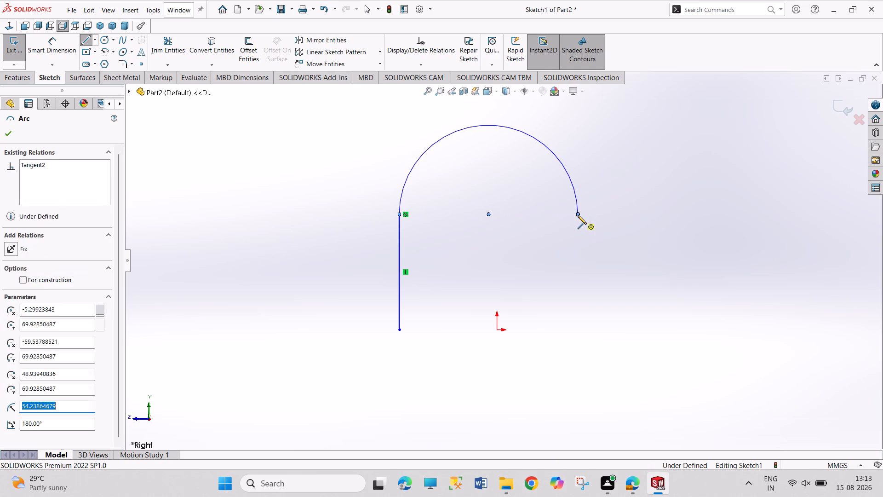
pyautogui.click(577, 330)
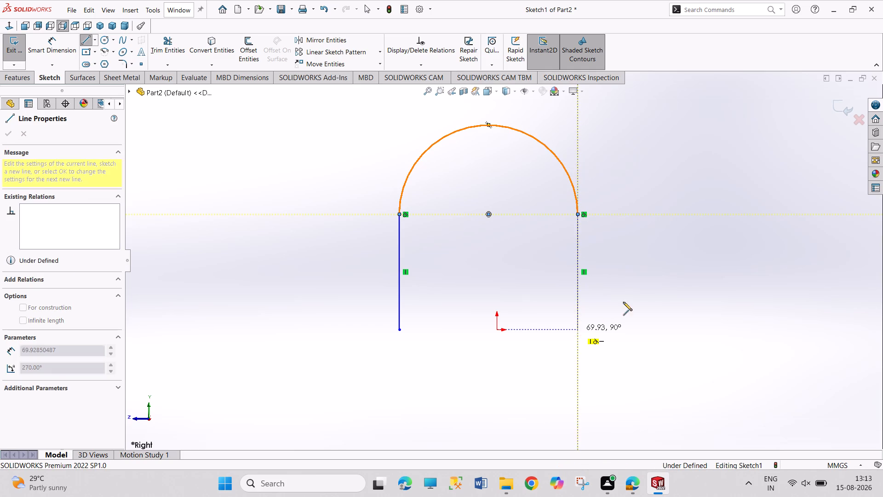
pyautogui.rightClick(659, 275)
pyautogui.click(669, 281)
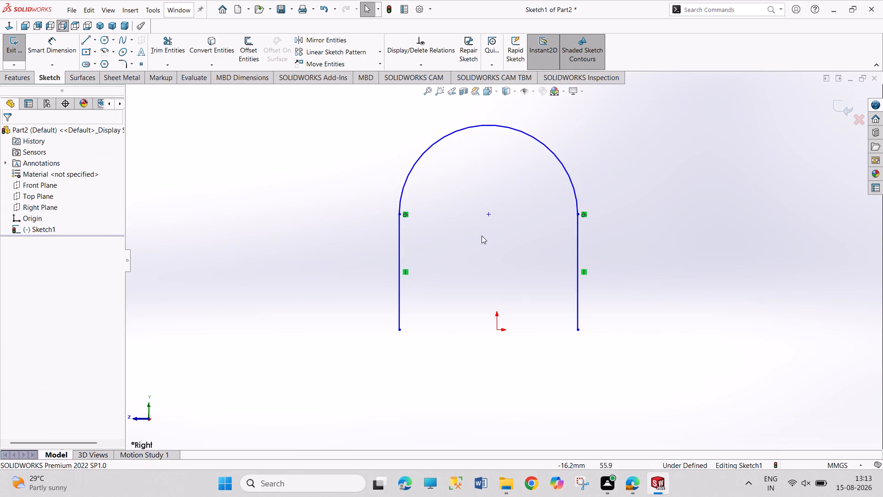
# Add a Vertical relation between the arch's arc centre and the origin.
pyautogui.click(489, 216)
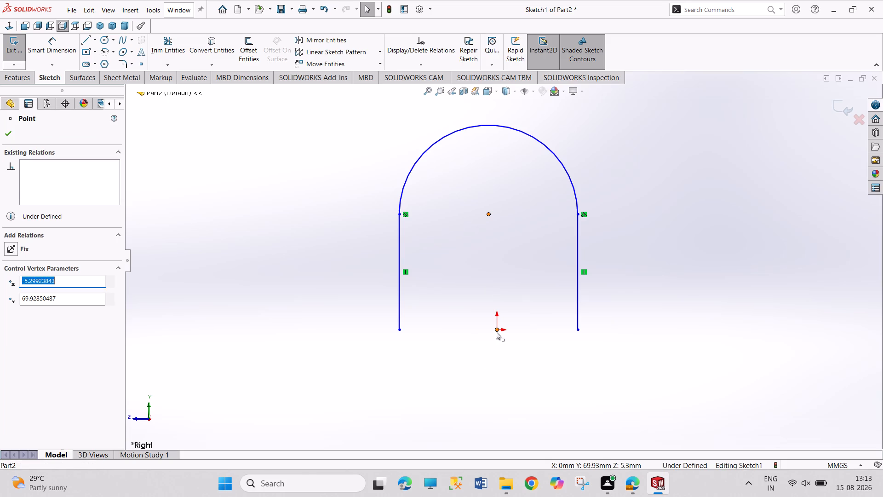
pyautogui.keyDown('ctrl'); pyautogui.click(496, 331); pyautogui.keyUp('ctrl')
pyautogui.click(34, 310)
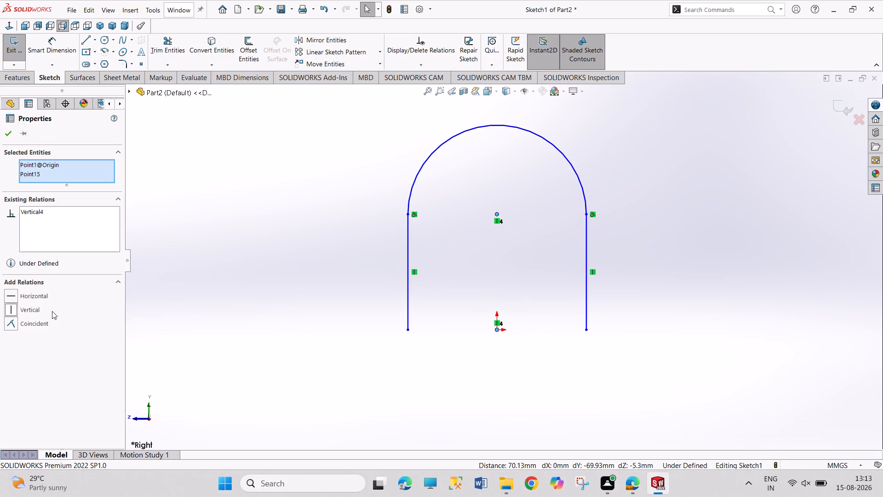
pyautogui.click(210, 311)
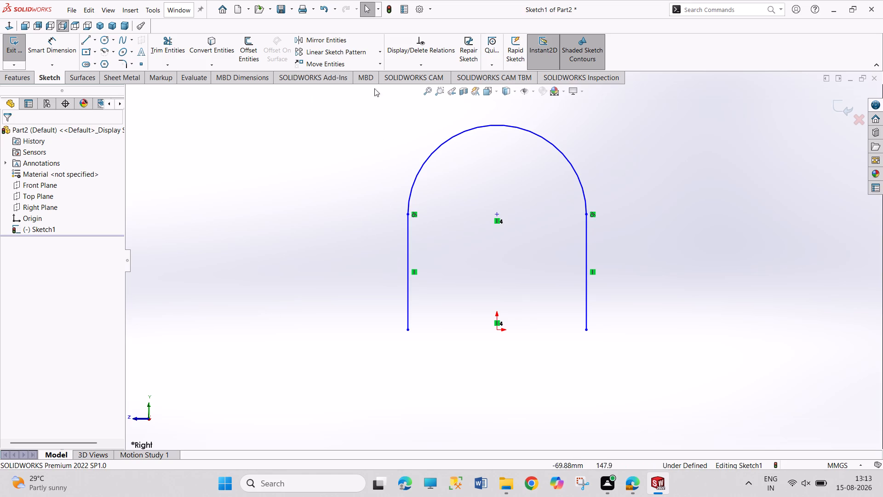
# Offset the whole arch chain inward by 5 mm.
pyautogui.click(245, 49)
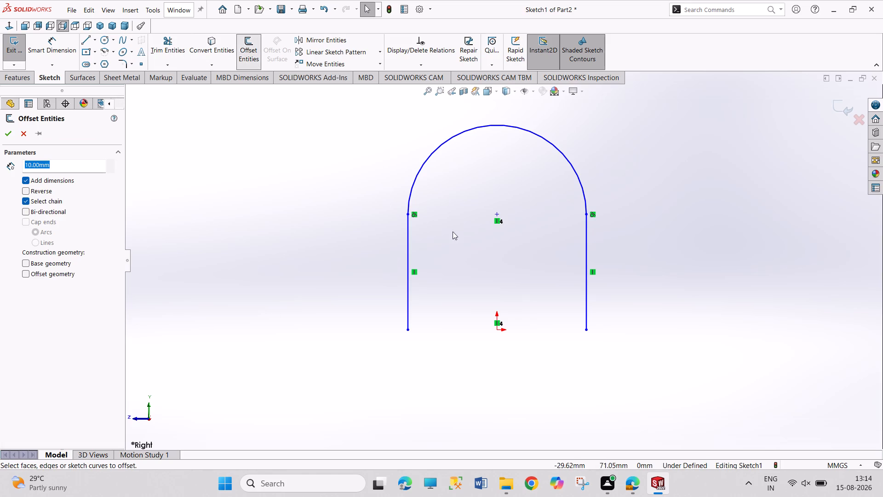
pyautogui.click(407, 265)
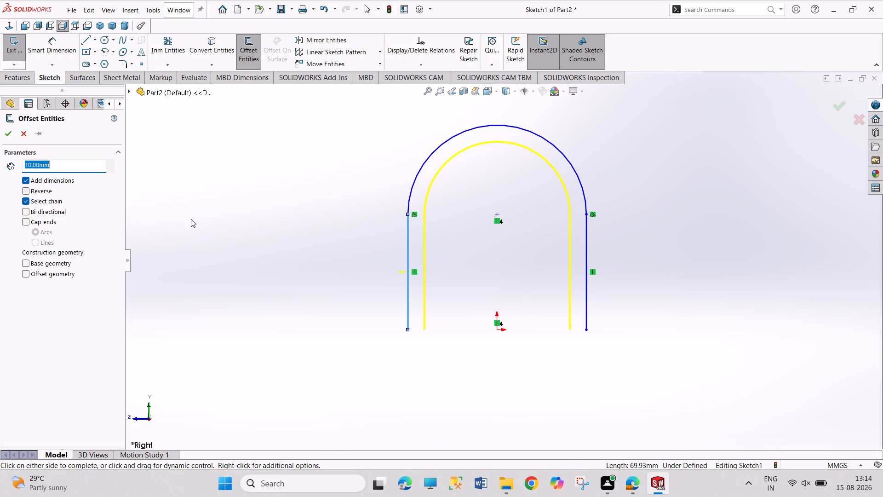
pyautogui.press('5')
pyautogui.press('Return')
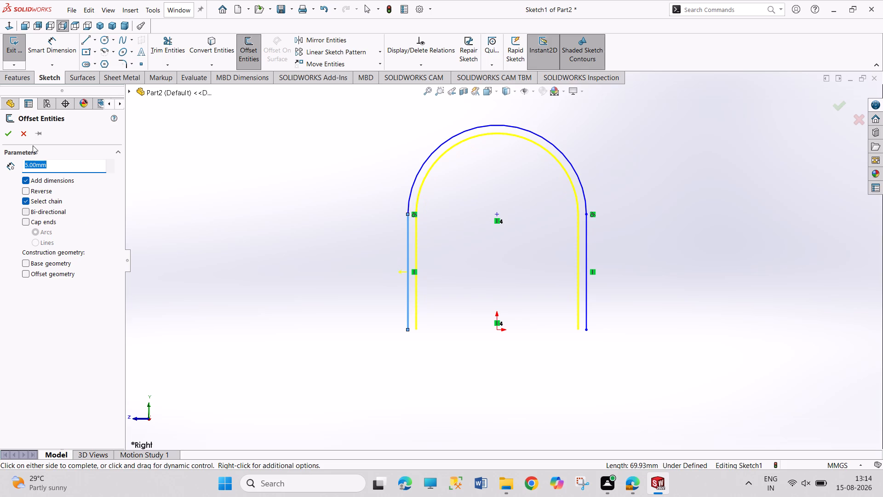
pyautogui.click(6, 133)
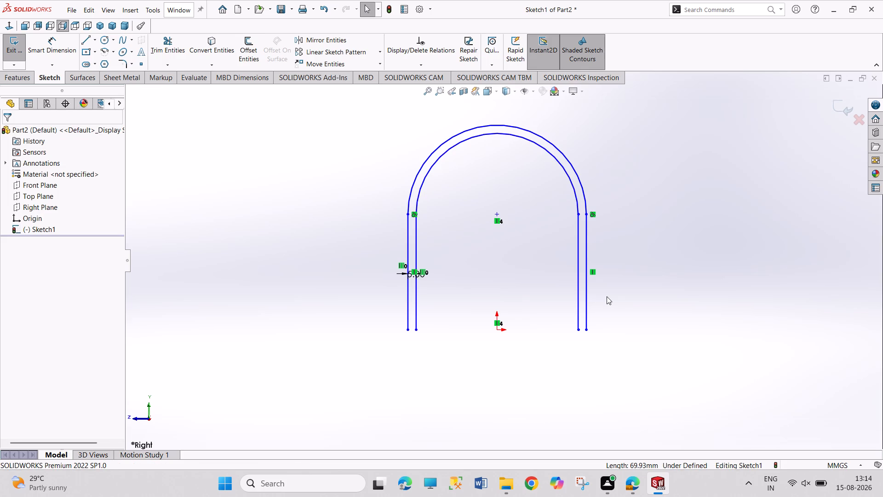
# Shorten the left leg's inner line at its base and sketch an inward foot about 9.3 mm high with a top edge about 16.5 mm long.
pyautogui.moveTo(416, 331); pyautogui.dragTo(418, 315)
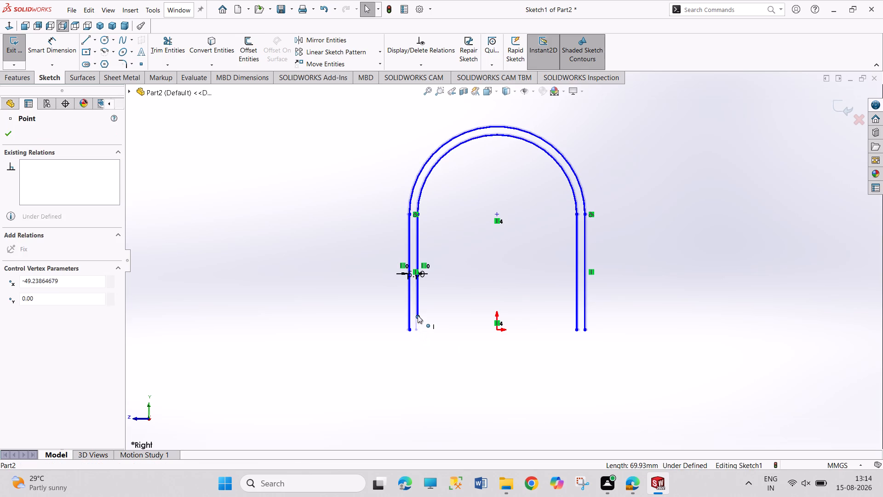
pyautogui.moveTo(418, 315); pyautogui.dragTo(418, 314)
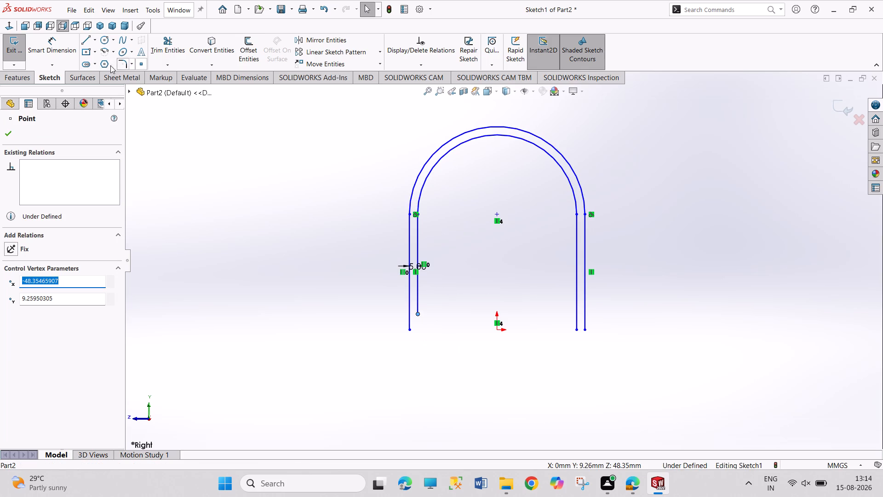
pyautogui.click(83, 45)
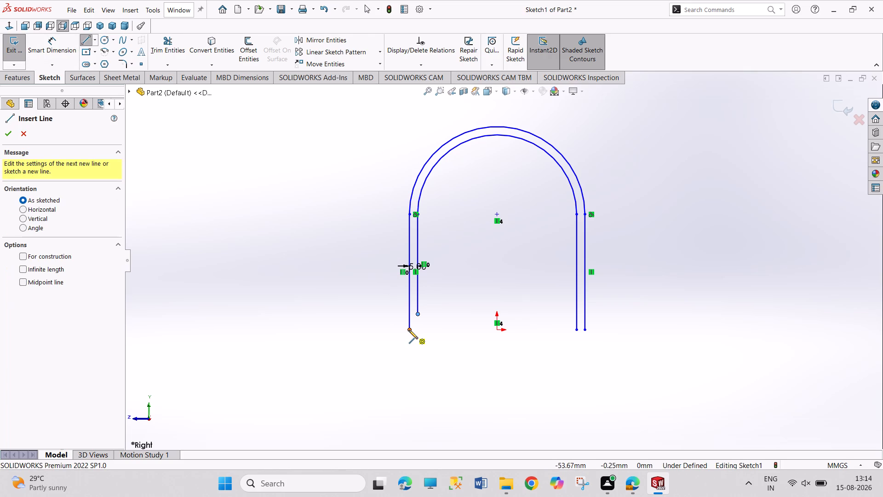
pyautogui.click(409, 330)
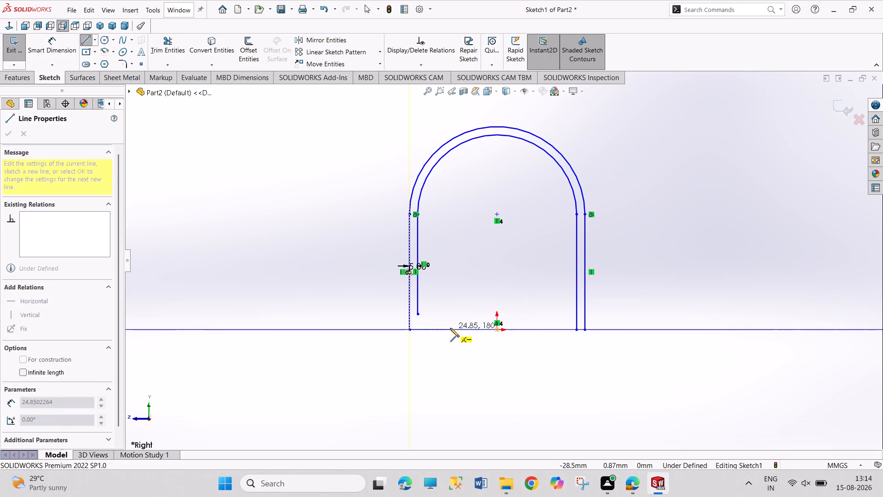
pyautogui.click(445, 328)
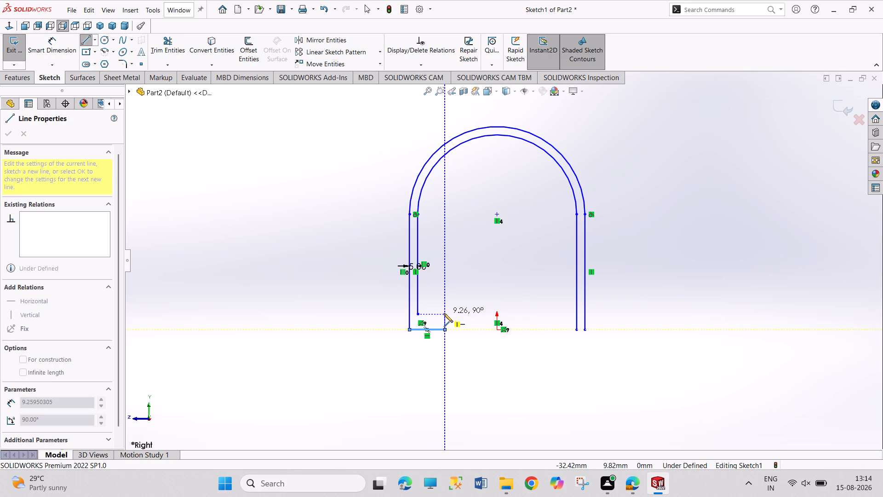
pyautogui.click(444, 313)
pyautogui.click(419, 314)
pyautogui.rightClick(293, 325)
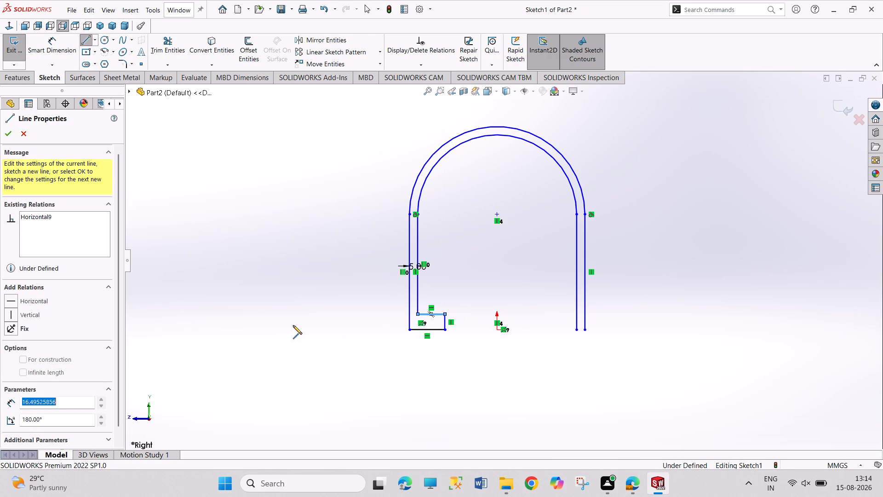
pyautogui.click(308, 332)
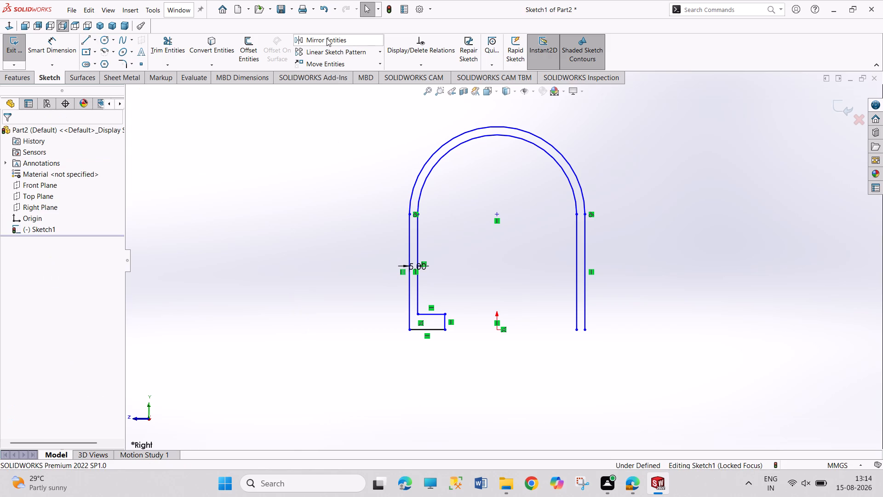
# Mirror the foot's three lines about the Front Plane onto the other leg.
pyautogui.click(327, 38)
pyautogui.click(440, 314)
pyautogui.click(445, 320)
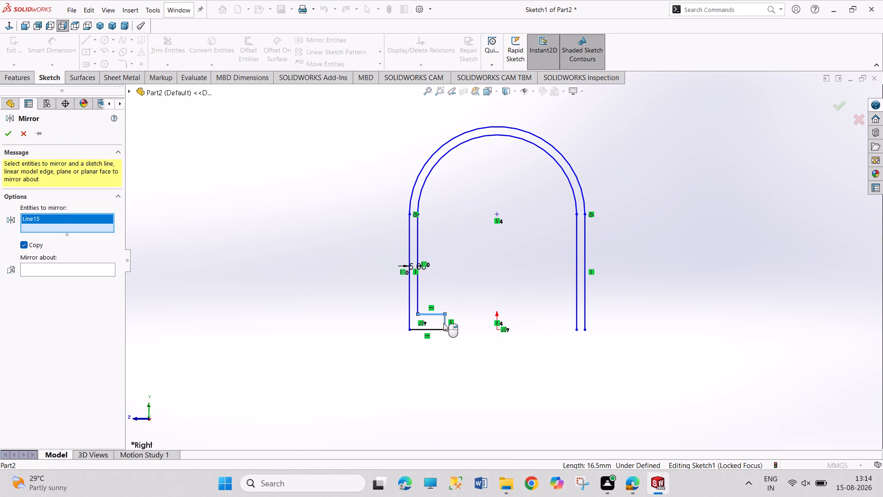
pyautogui.click(435, 331)
pyautogui.click(103, 291)
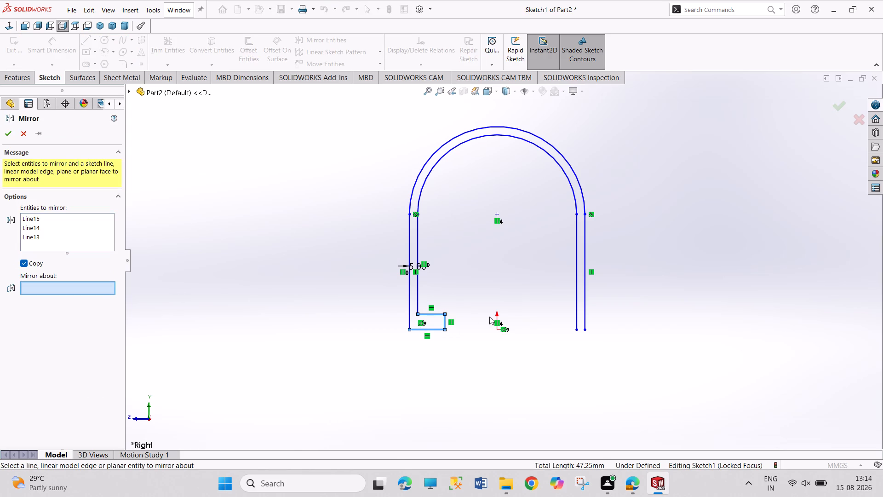
pyautogui.click(128, 93)
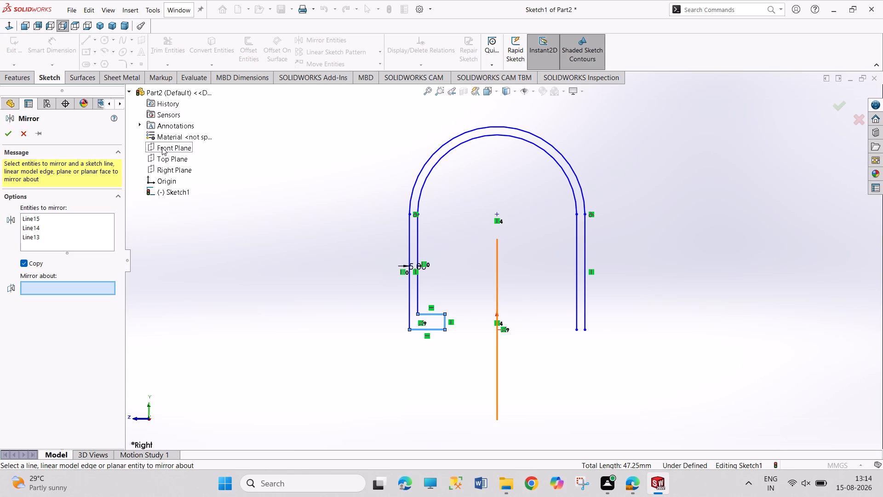
pyautogui.click(162, 147)
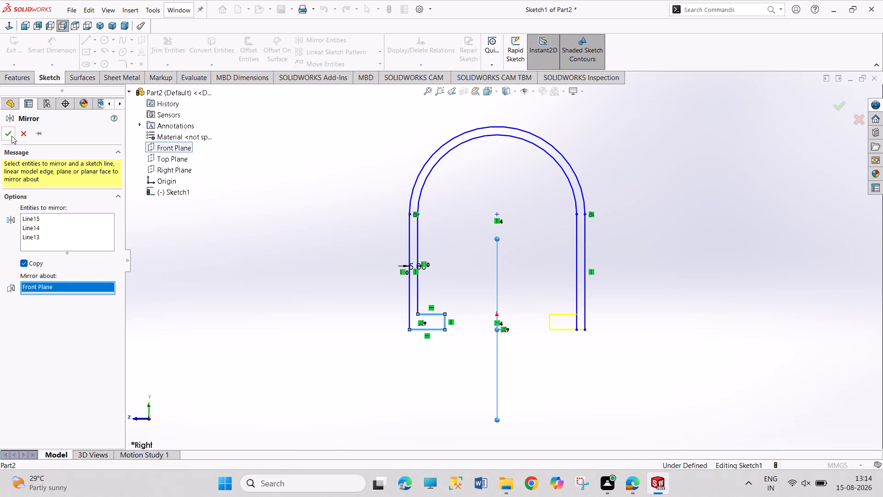
pyautogui.click(11, 136)
# Trim the right leg's inner line segment that crosses the mirrored foot.
pyautogui.click(171, 46)
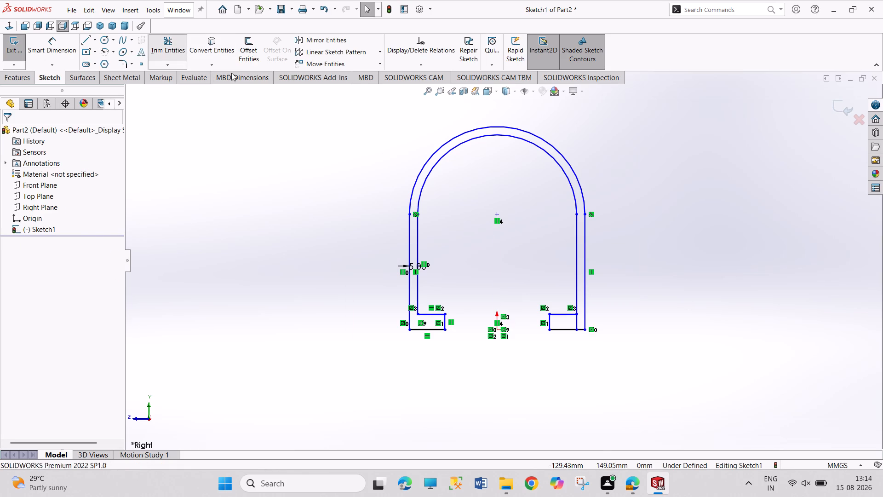
pyautogui.click(578, 320)
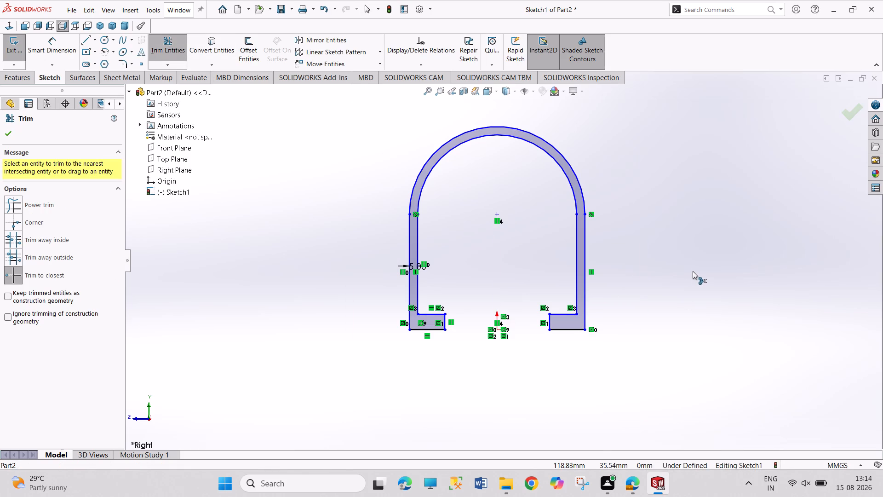
pyautogui.rightClick(692, 271)
pyautogui.click(709, 302)
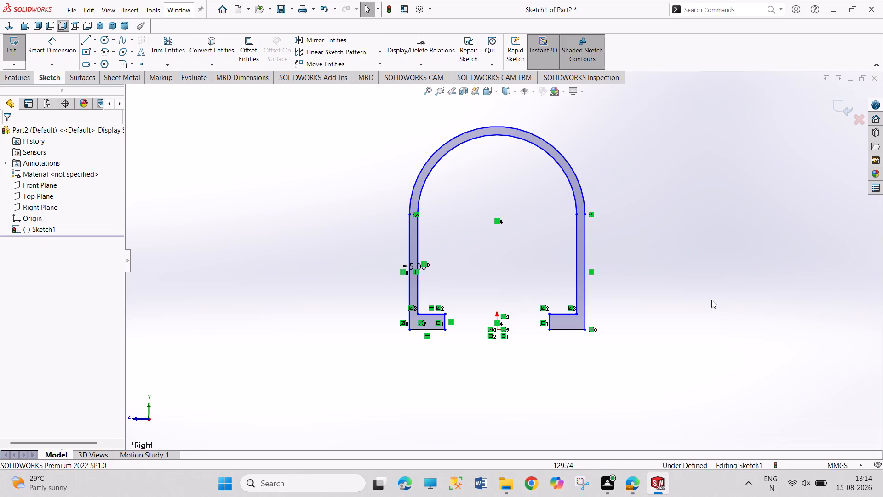
# Dimension the left foot to 3 mm thick and 4 mm long beyond the leg's inner line.
pyautogui.moveTo(712, 318); pyautogui.dragTo(697, 201, button='right')
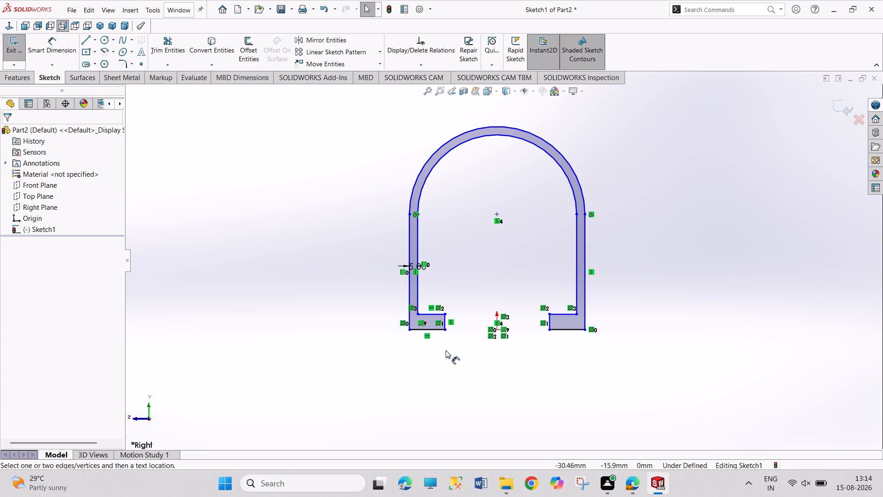
pyautogui.click(445, 324)
pyautogui.click(334, 277)
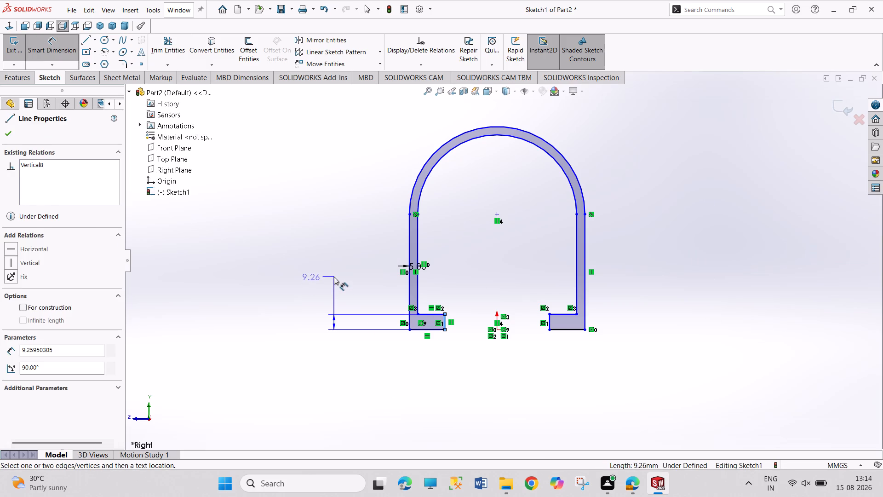
pyautogui.press('3')
pyautogui.press('Return')
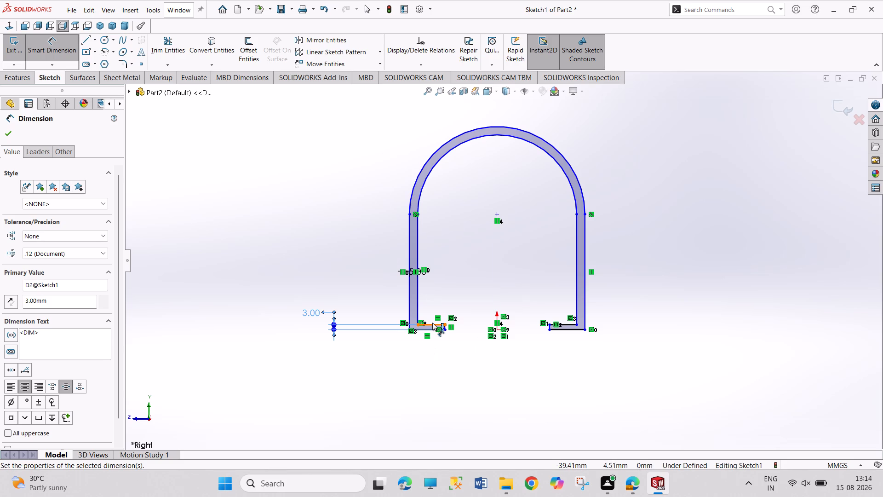
pyautogui.moveTo(432, 324); pyautogui.dragTo(433, 319)
pyautogui.click(474, 292)
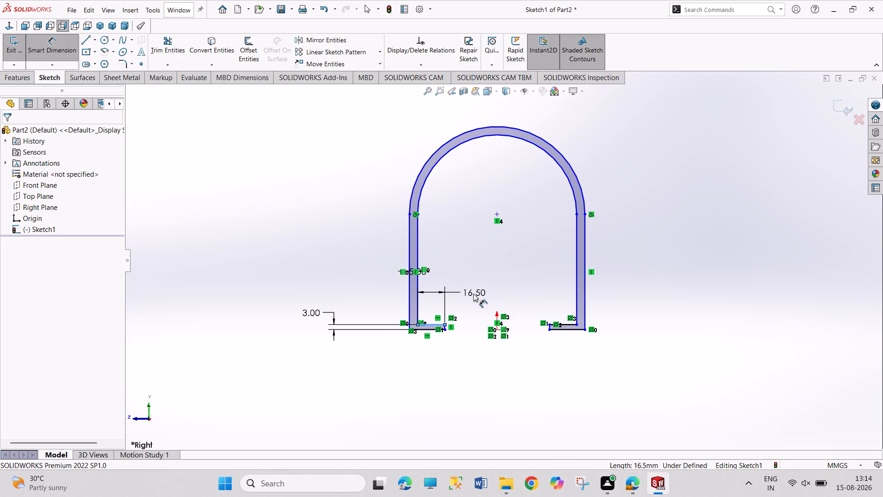
pyautogui.press('4')
pyautogui.press('Return')
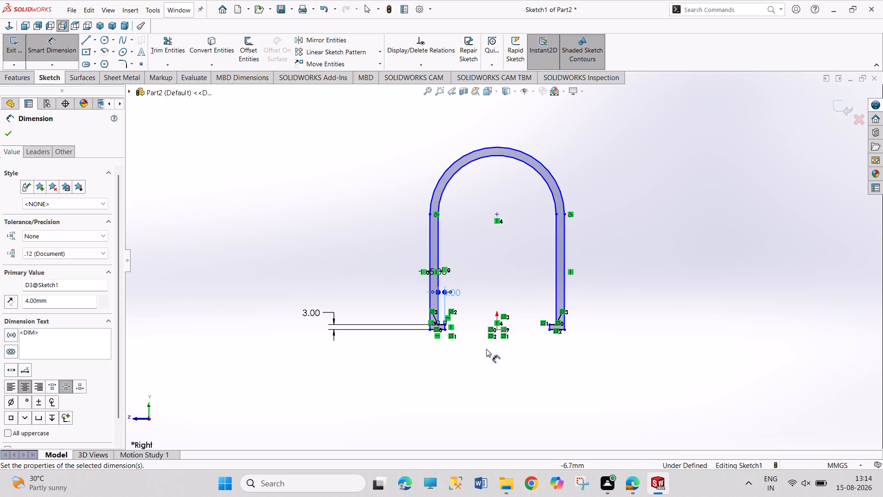
# Dimension the inner width between the two legs to 27 mm.
pyautogui.click(436, 304)
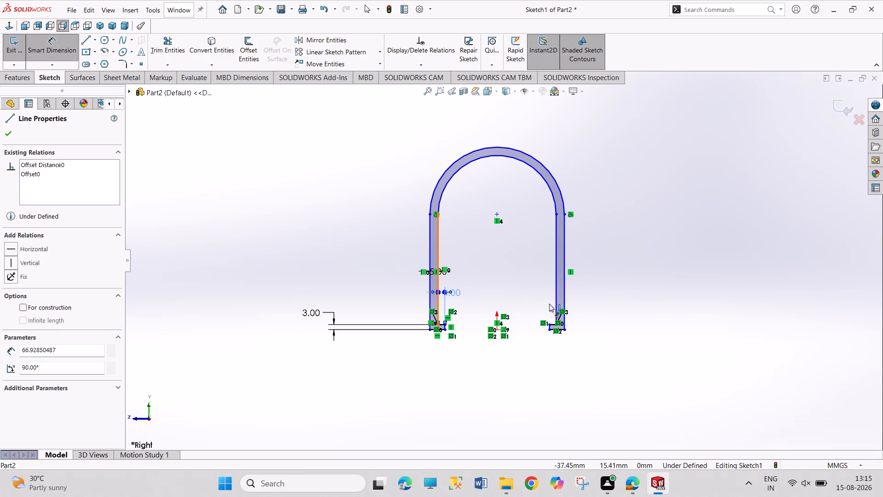
pyautogui.click(556, 302)
pyautogui.click(512, 283)
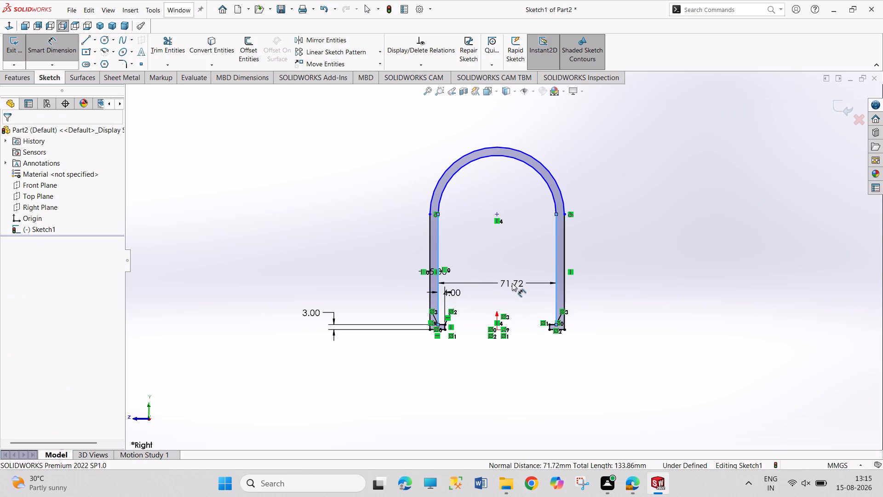
pyautogui.write('27')
pyautogui.press('Return')
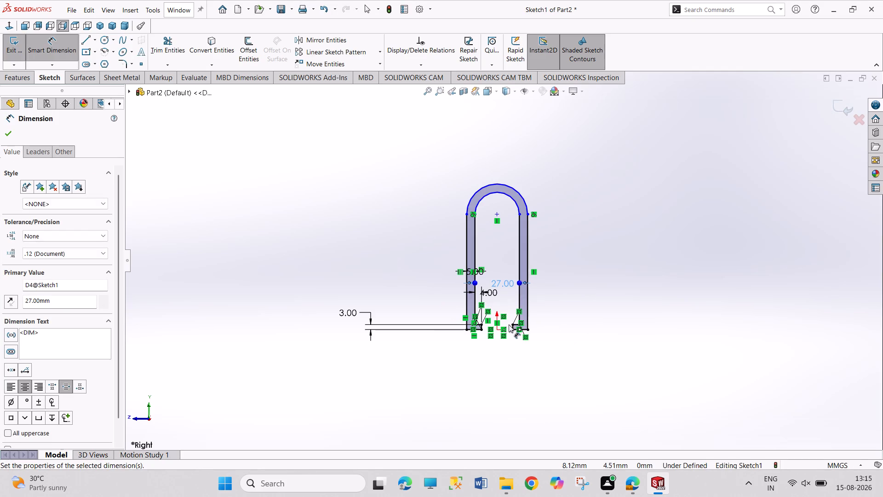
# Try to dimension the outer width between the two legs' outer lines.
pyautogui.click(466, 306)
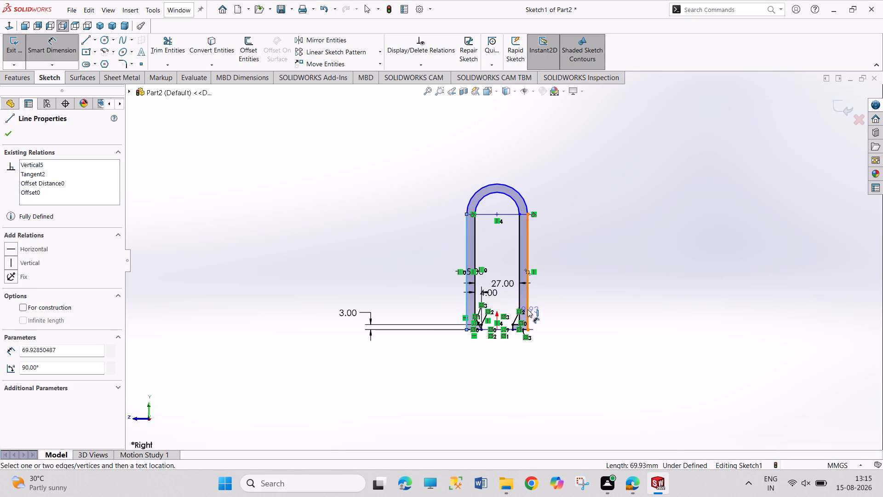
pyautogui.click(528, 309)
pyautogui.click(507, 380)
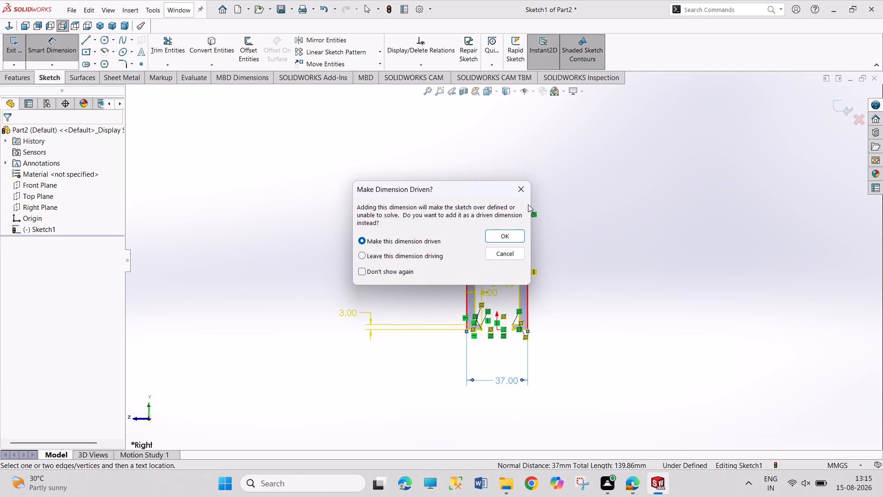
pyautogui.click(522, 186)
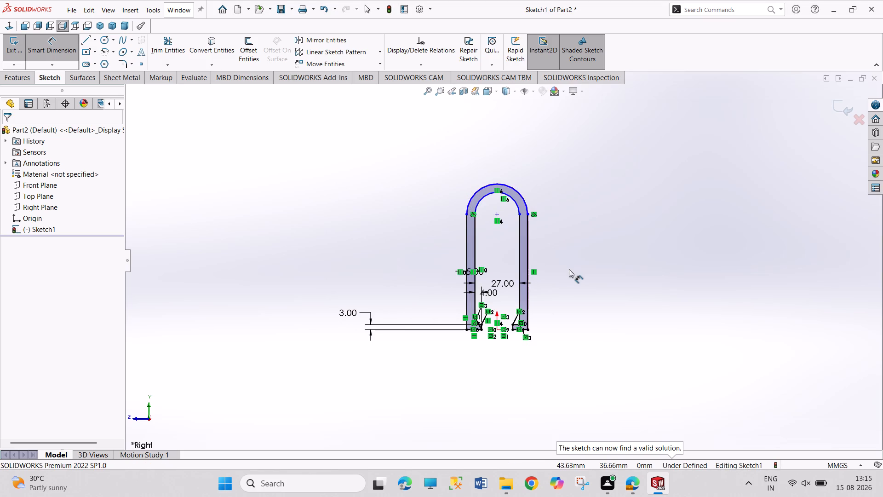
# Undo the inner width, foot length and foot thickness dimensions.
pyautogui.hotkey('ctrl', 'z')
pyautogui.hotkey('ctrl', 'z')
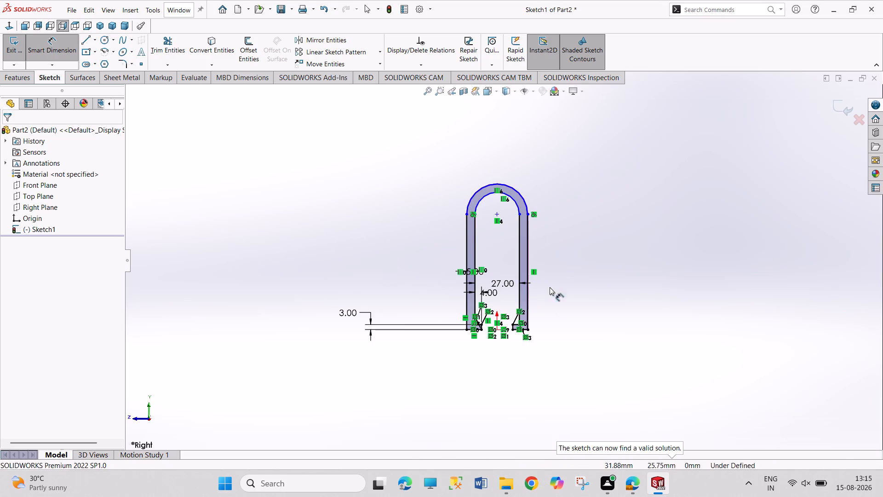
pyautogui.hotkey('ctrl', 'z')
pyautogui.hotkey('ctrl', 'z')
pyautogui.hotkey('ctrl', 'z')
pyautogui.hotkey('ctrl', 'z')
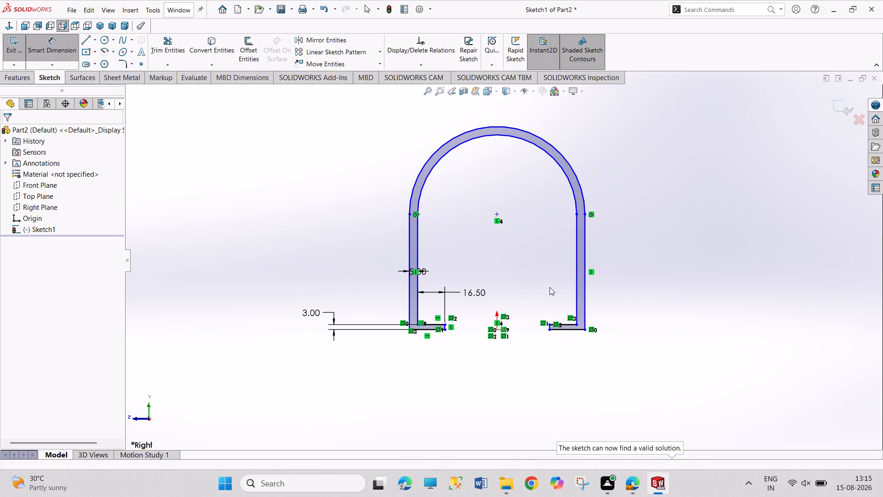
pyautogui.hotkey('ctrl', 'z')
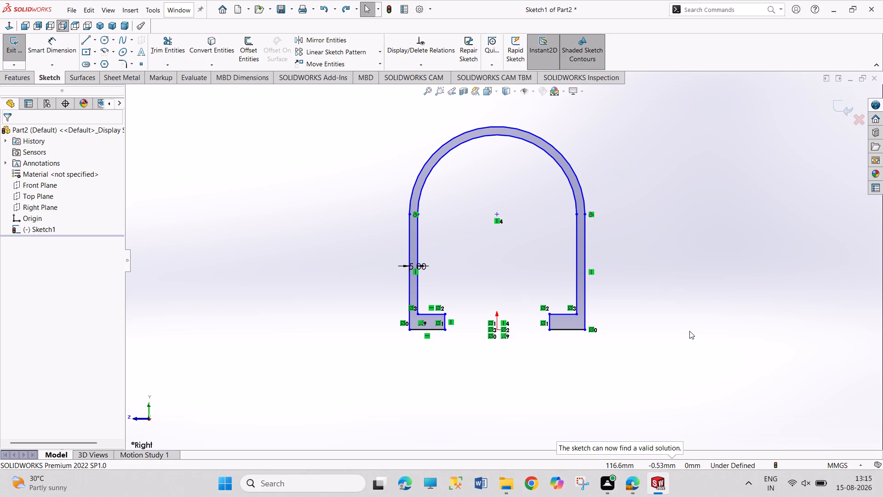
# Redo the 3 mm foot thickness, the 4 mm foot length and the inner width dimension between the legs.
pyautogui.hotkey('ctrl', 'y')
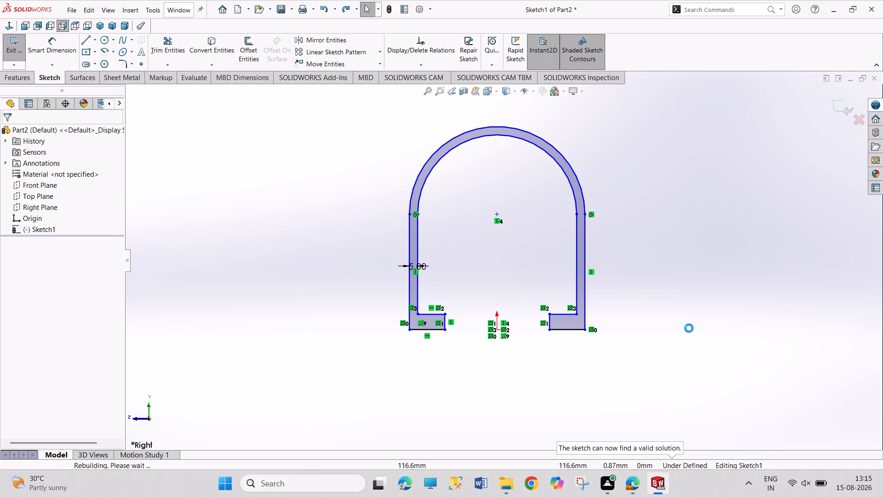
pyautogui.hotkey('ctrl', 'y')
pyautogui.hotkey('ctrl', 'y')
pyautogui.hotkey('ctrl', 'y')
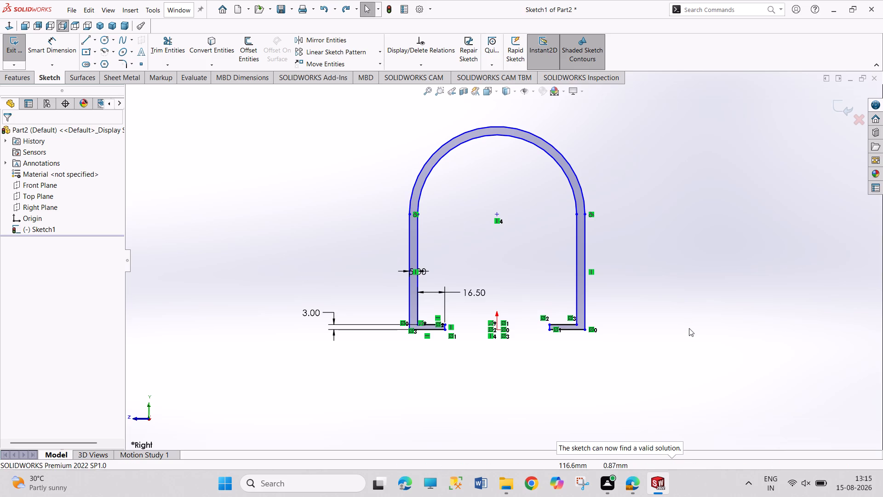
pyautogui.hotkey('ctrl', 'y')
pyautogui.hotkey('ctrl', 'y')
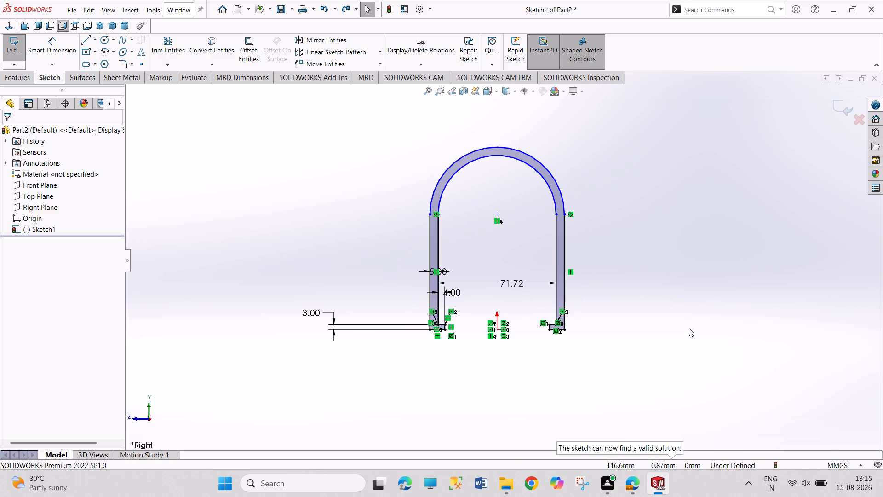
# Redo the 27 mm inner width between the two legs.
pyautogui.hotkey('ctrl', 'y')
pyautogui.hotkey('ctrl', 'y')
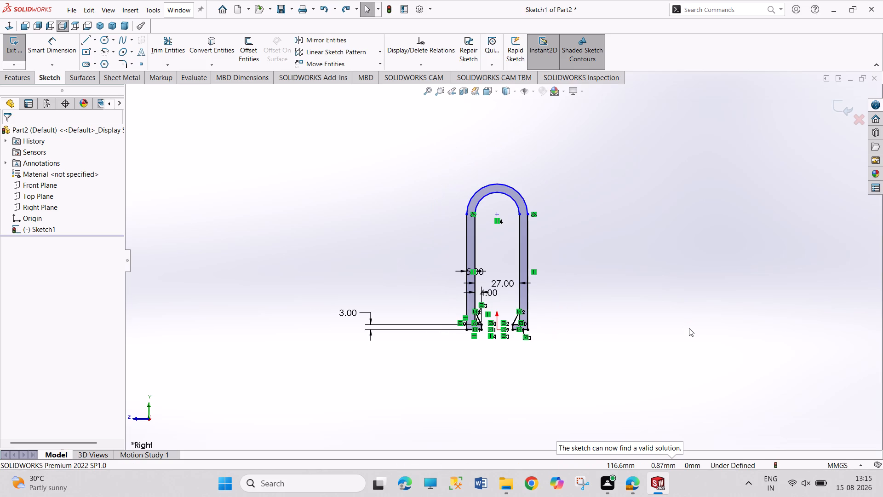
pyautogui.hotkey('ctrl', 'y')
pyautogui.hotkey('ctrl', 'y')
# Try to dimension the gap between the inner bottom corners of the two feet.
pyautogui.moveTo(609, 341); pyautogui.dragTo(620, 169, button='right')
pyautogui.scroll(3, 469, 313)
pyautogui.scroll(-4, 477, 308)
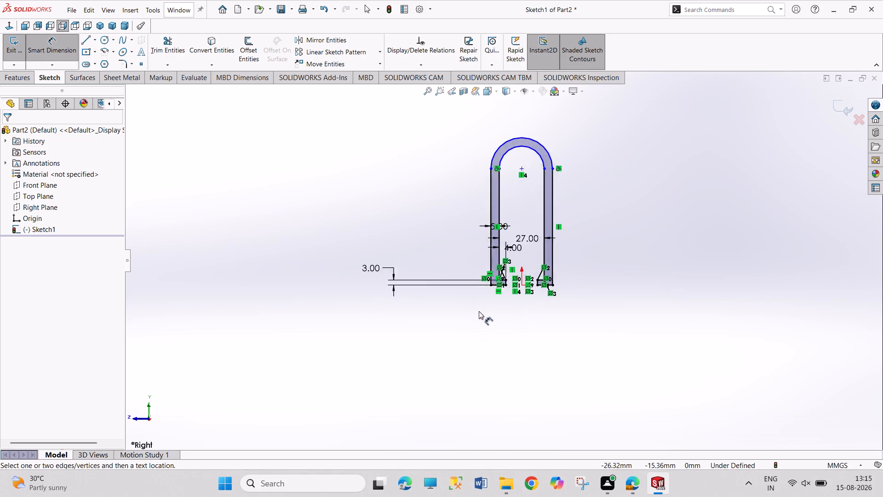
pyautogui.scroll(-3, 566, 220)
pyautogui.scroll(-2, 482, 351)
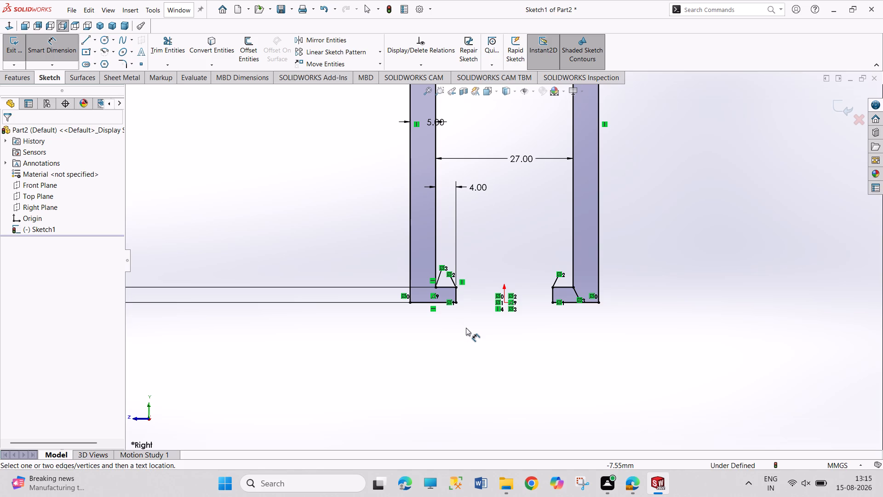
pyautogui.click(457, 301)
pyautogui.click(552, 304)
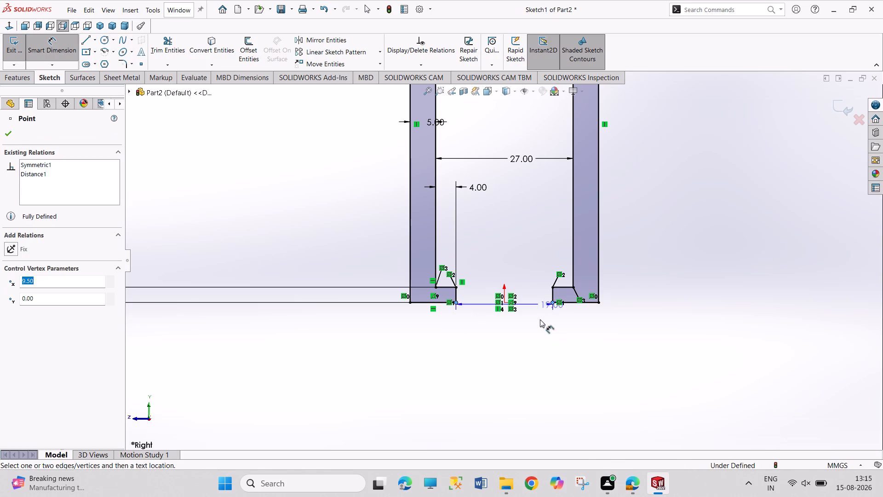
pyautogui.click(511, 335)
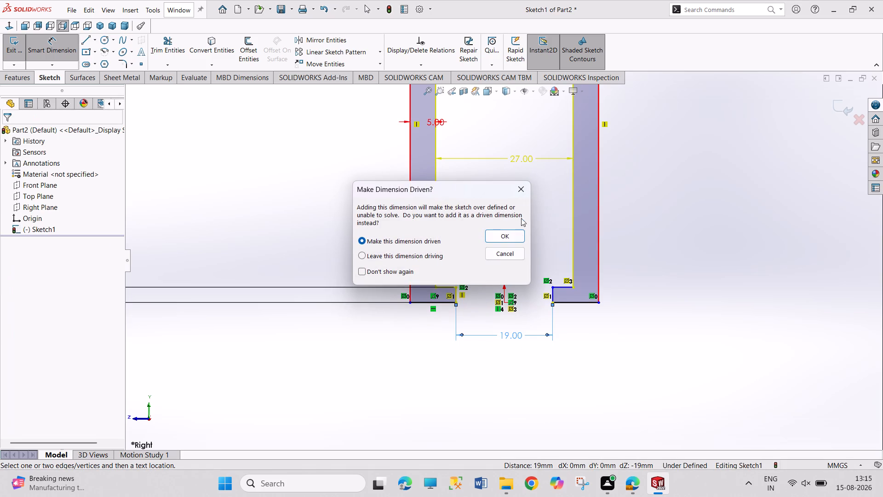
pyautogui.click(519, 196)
# Delete the 27 mm inner width dimension between the two legs.
pyautogui.rightClick(524, 157)
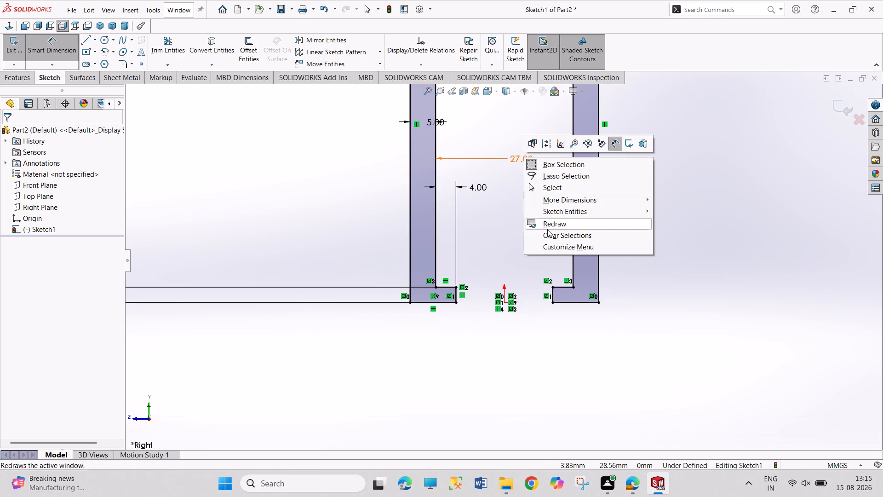
pyautogui.click(549, 195)
pyautogui.click(549, 190)
pyautogui.rightClick(513, 161)
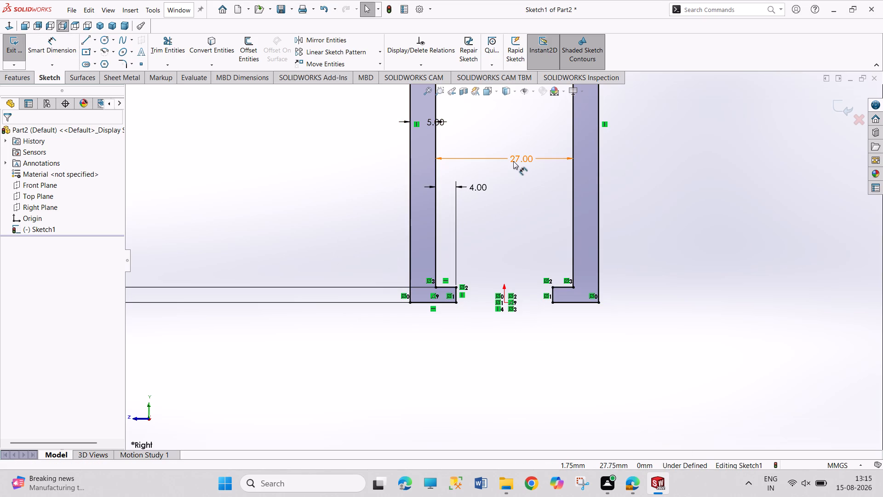
pyautogui.click(549, 286)
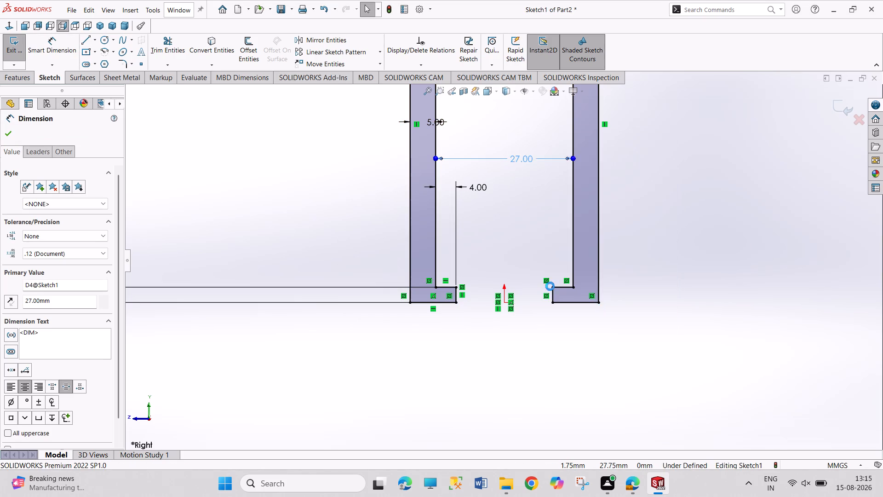
# Dimension the gap between the inner bottom corners of the two feet to 27 mm.
pyautogui.moveTo(682, 341); pyautogui.dragTo(659, 198, button='right')
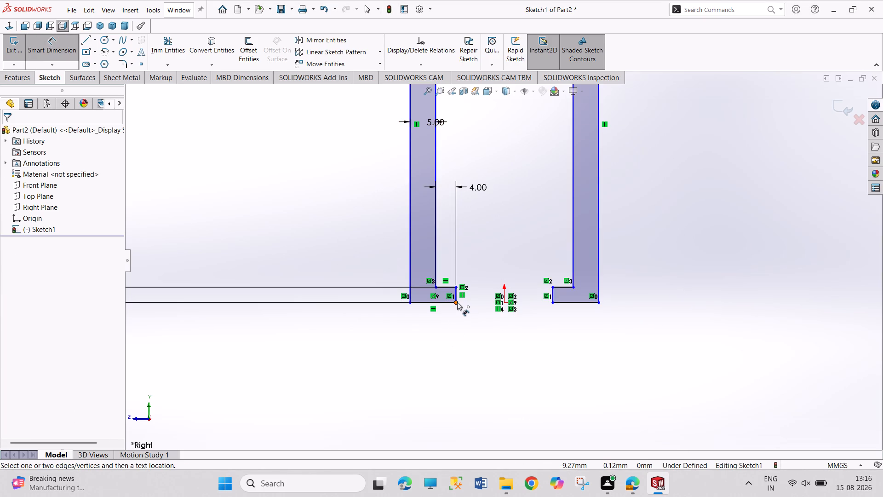
pyautogui.click(457, 302)
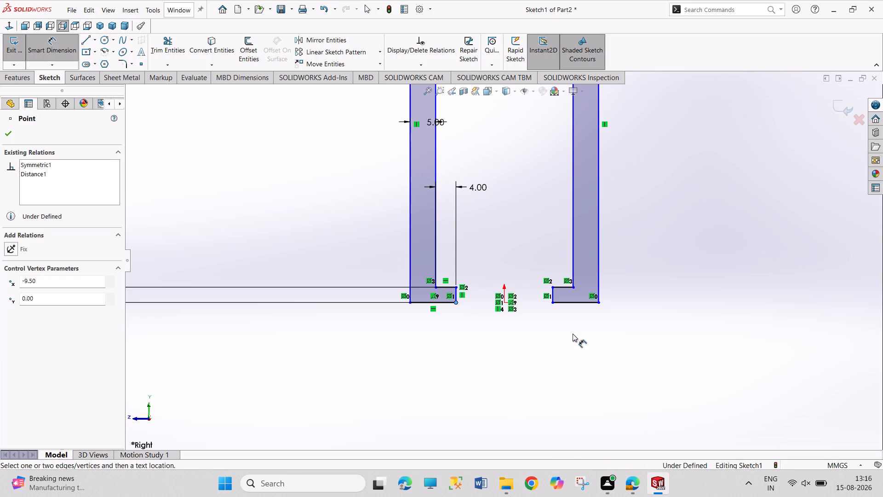
pyautogui.click(552, 303)
pyautogui.click(512, 332)
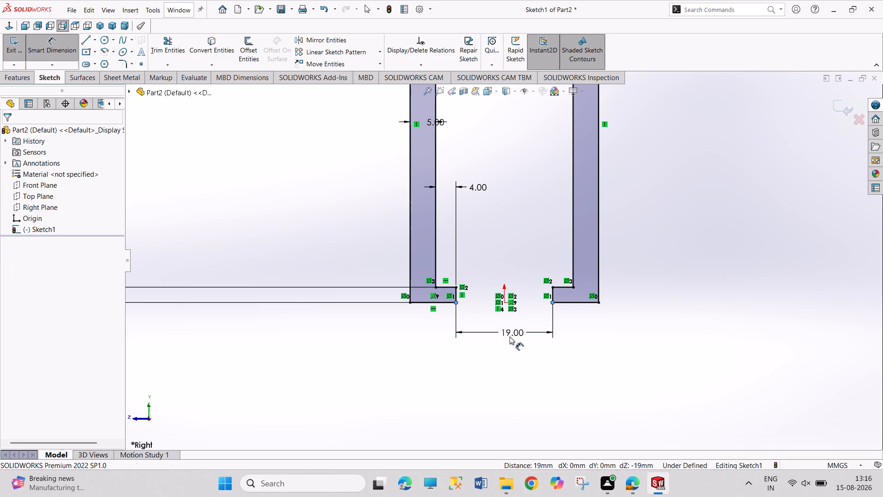
pyautogui.write('27')
pyautogui.press('Return')
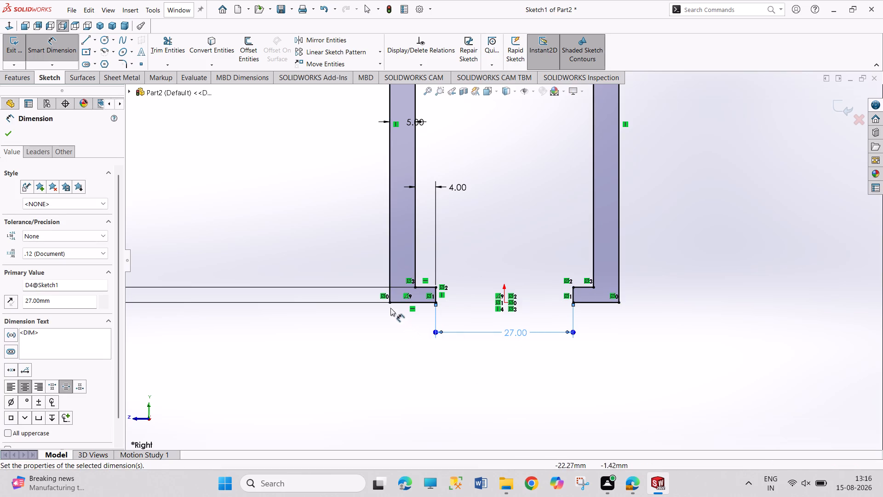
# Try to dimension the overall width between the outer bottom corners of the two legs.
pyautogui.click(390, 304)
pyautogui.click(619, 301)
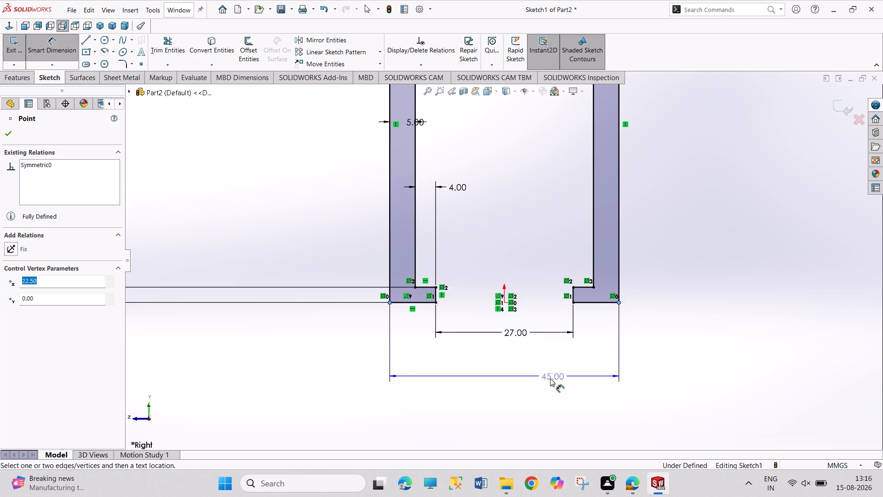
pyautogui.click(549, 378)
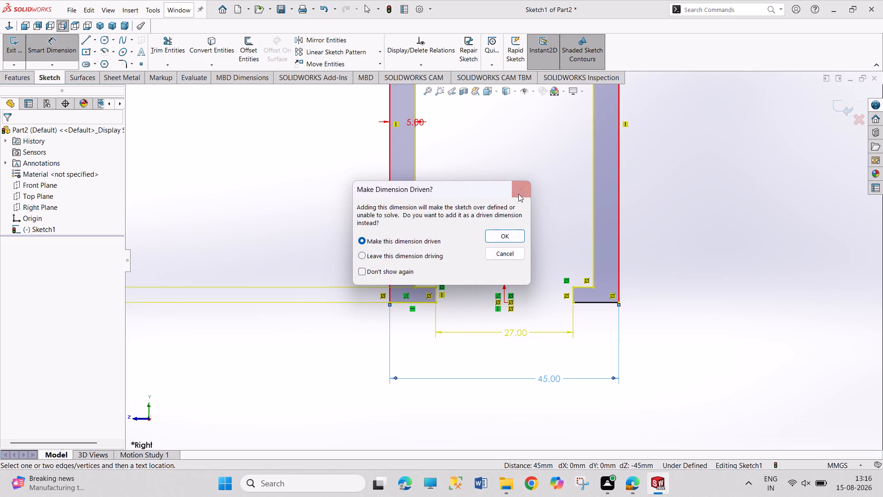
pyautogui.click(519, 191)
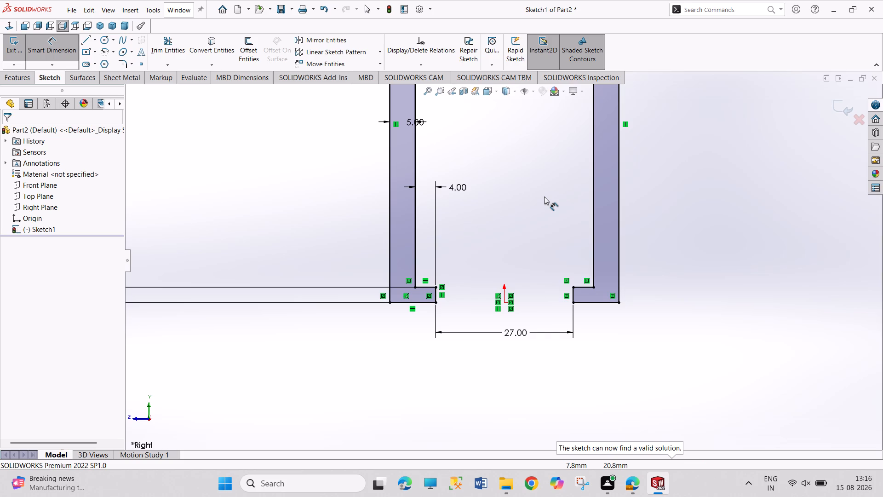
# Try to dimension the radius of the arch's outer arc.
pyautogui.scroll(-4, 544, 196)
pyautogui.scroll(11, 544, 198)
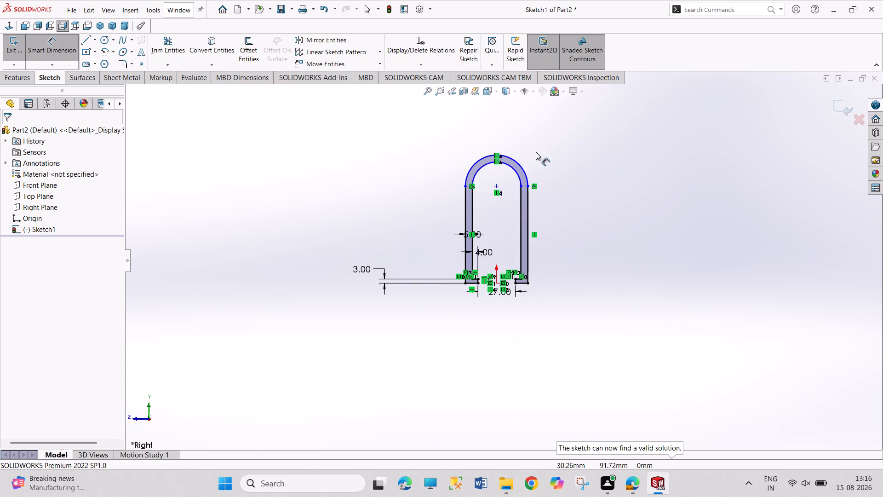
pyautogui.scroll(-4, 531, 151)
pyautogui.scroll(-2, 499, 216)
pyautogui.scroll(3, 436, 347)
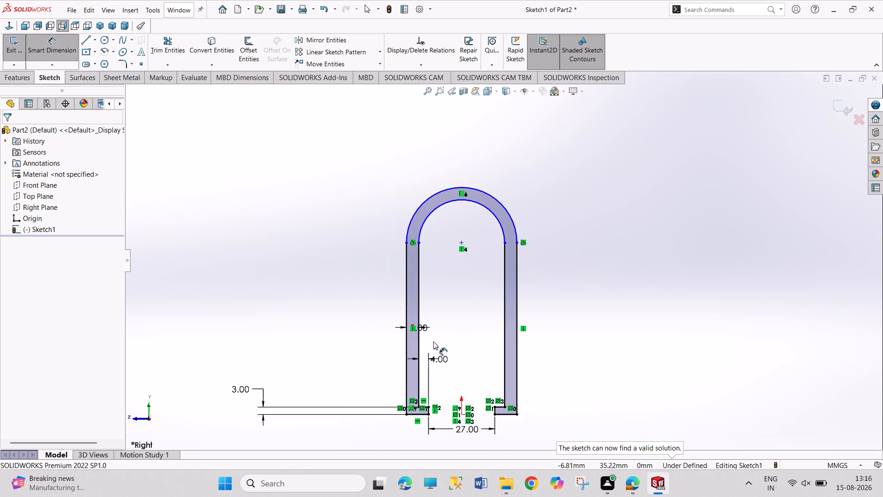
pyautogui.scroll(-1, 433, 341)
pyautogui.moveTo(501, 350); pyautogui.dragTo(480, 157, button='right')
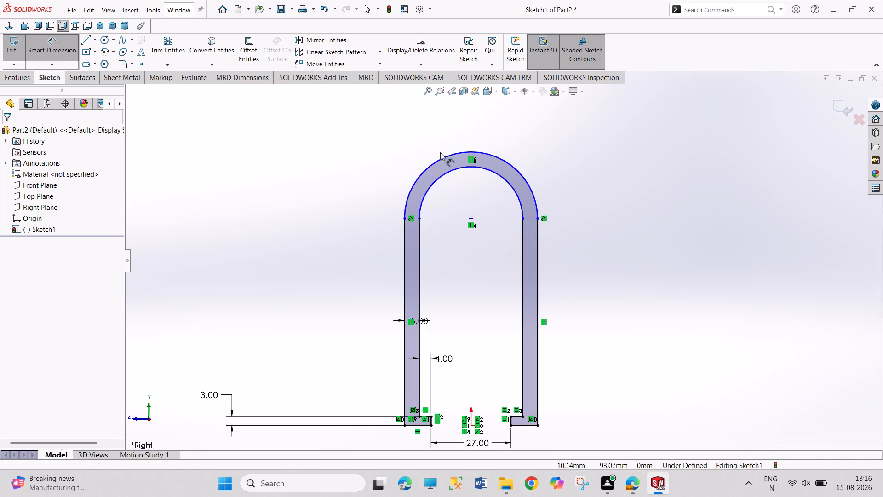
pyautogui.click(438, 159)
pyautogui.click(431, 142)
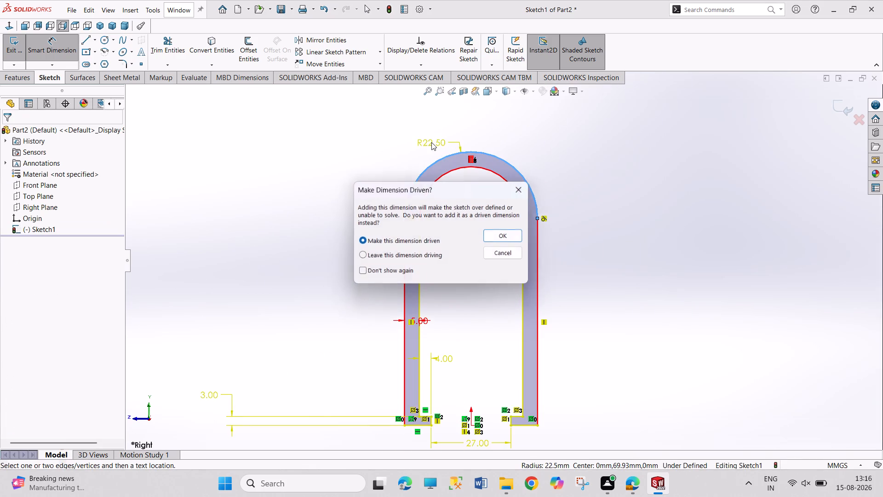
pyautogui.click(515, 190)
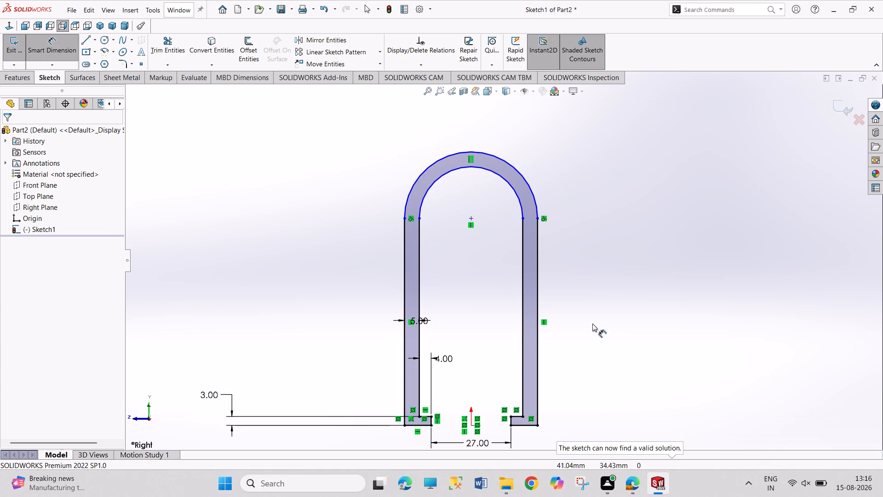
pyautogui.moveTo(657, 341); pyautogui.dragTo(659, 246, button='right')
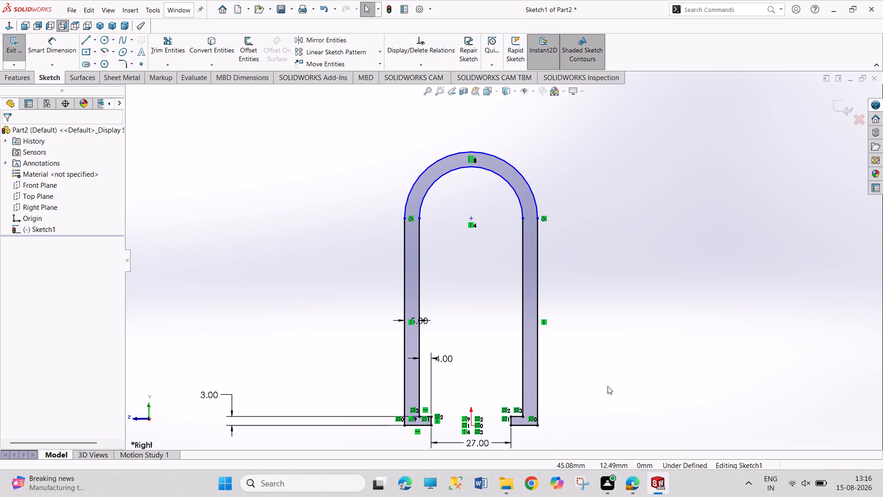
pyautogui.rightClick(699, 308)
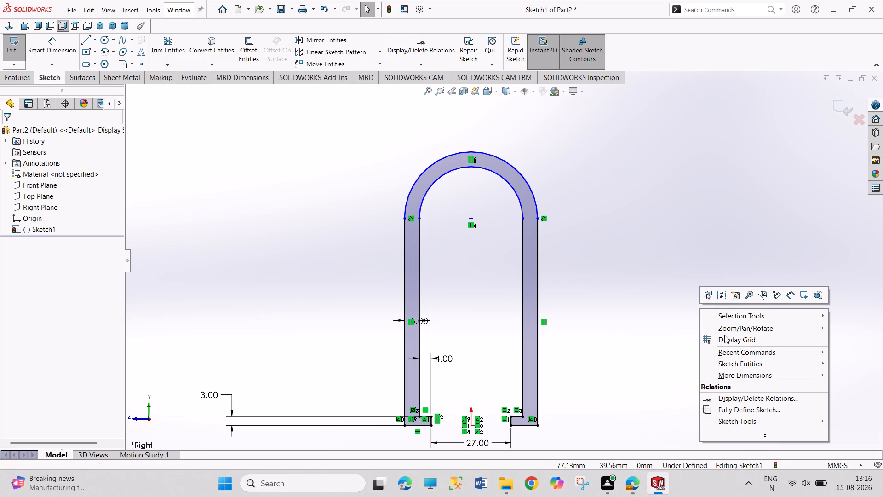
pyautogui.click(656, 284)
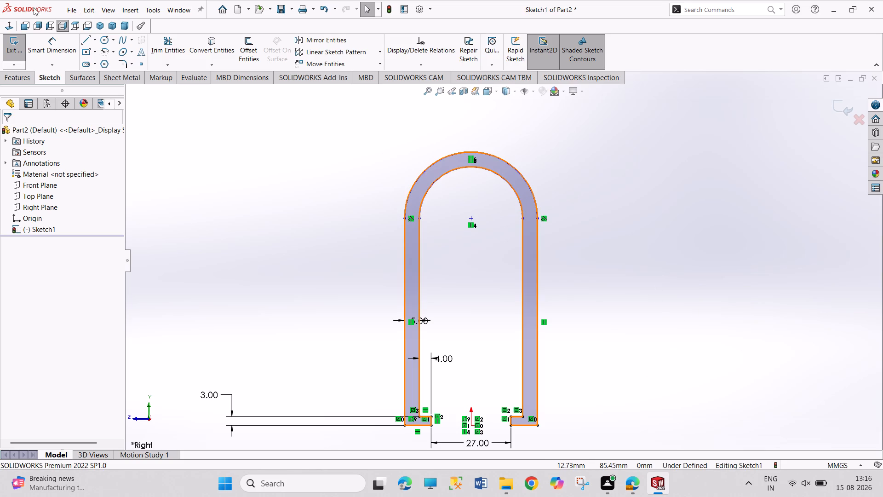
# Sketch a center rectangle about 17.4 by 6.6 mm, centred on the top point of the arch's outer arc.
pyautogui.click(86, 50)
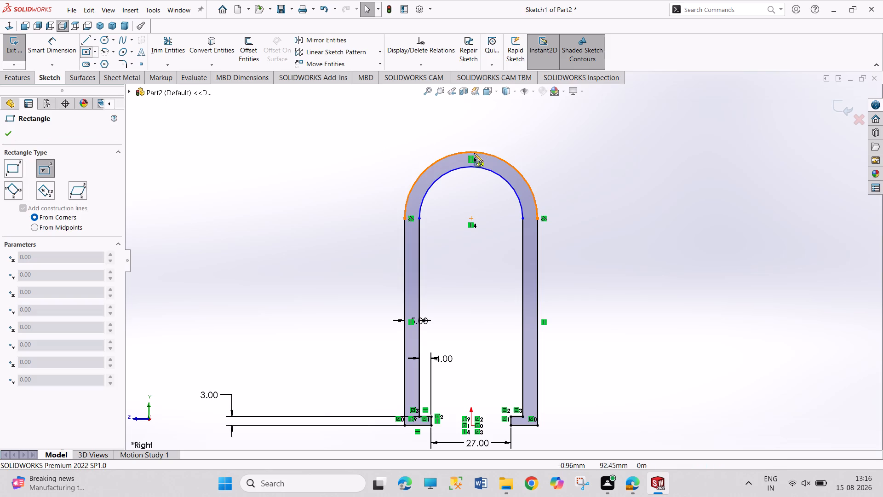
pyautogui.click(471, 150)
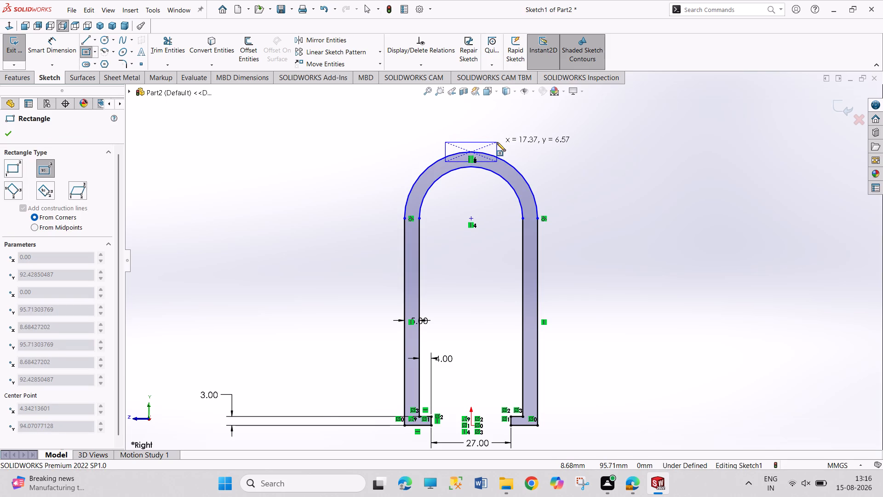
pyautogui.click(497, 142)
pyautogui.rightClick(562, 161)
pyautogui.click(572, 168)
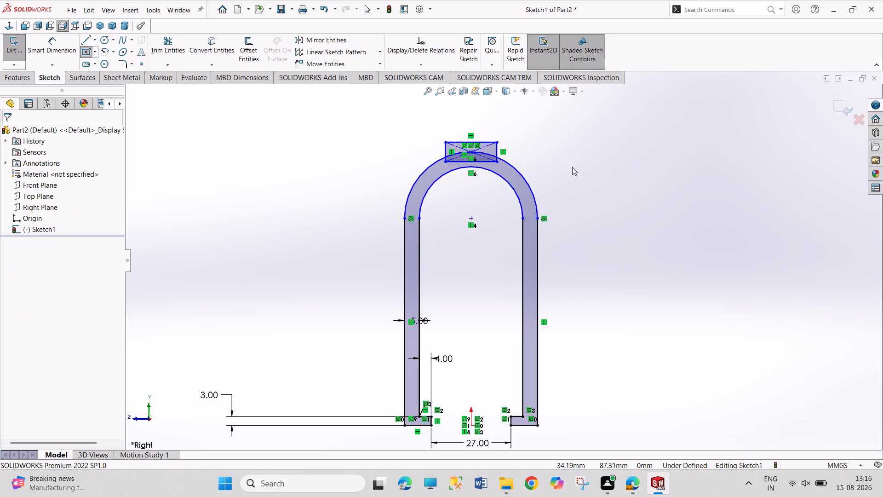